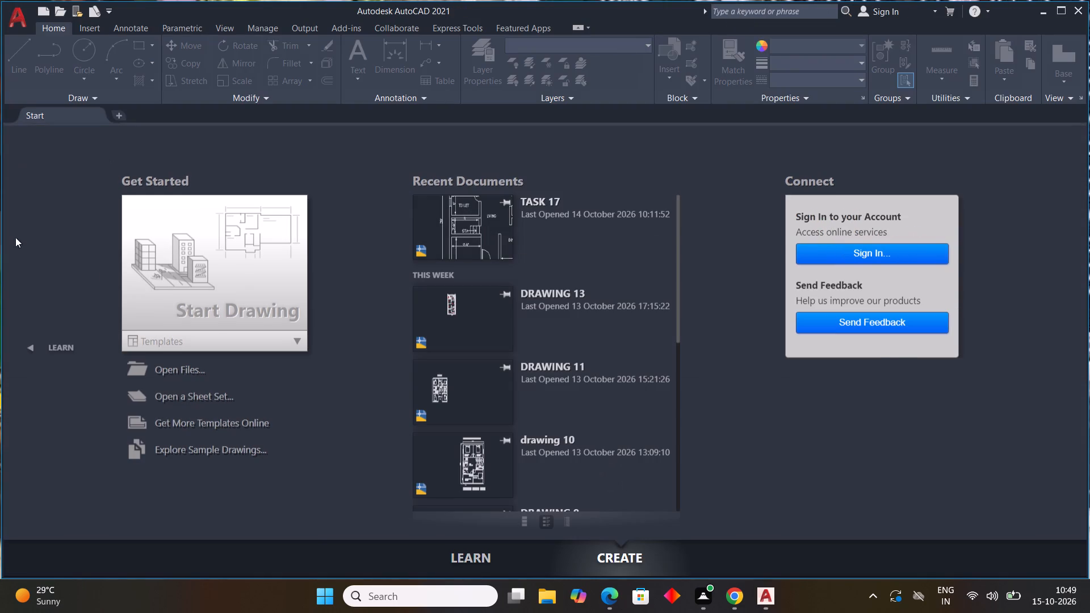
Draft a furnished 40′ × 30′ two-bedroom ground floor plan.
Start a new blank drawing.
{"action": "double_click", "coordinate": [213, 253]}
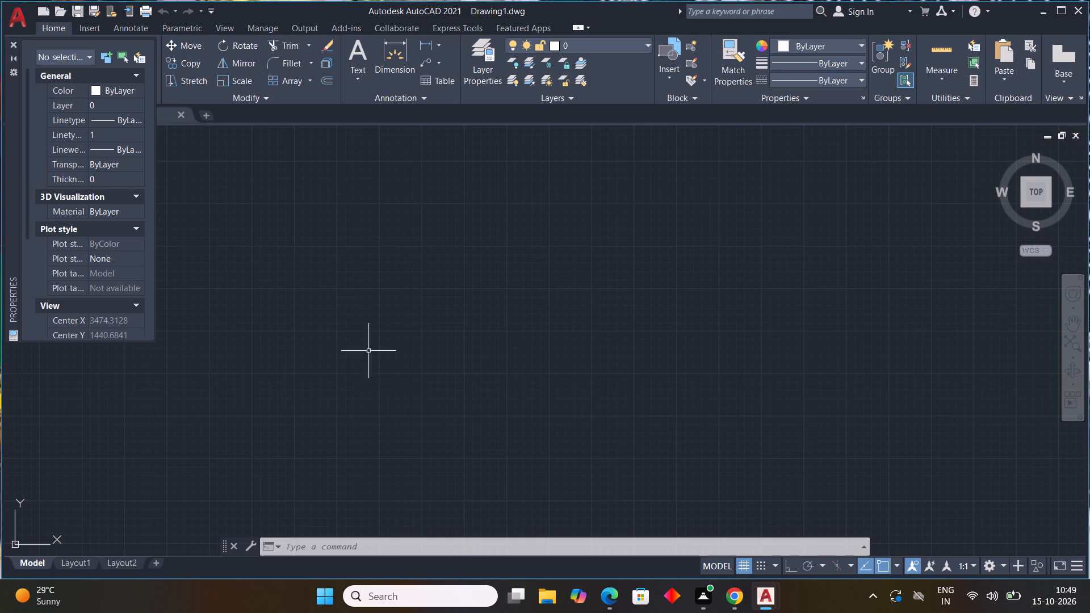
Configure the drawing units to Engineering length with 0'-0.0" precision and Inches as the insertion scale.
{"action": "type", "text": "UN"}
{"action": "key", "text": "space"}
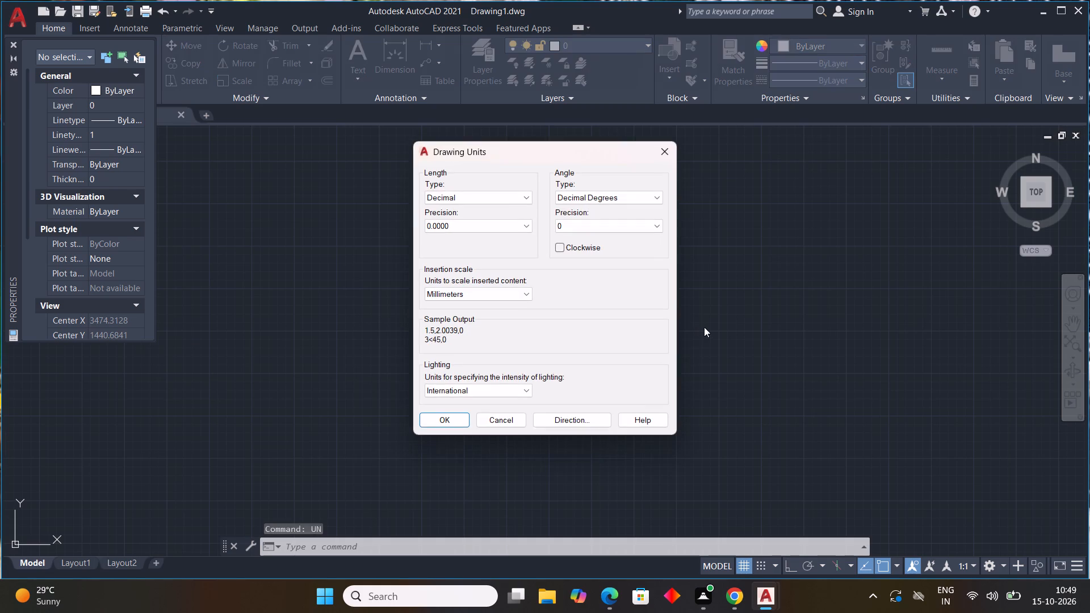
{"action": "left_click", "coordinate": [497, 196]}
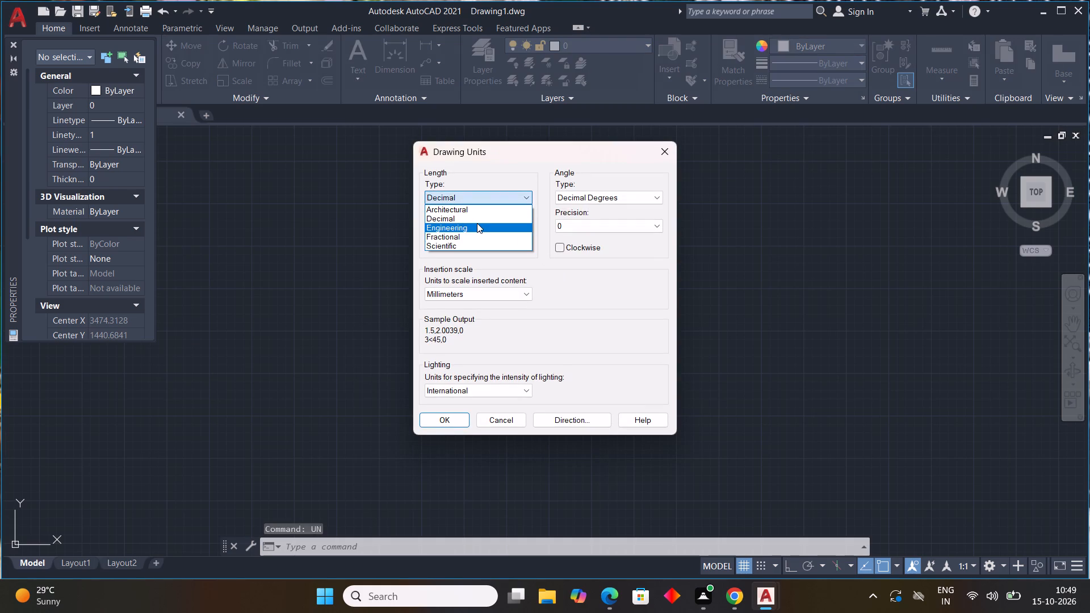
{"action": "left_click", "coordinate": [476, 224]}
{"action": "left_click", "coordinate": [470, 223]}
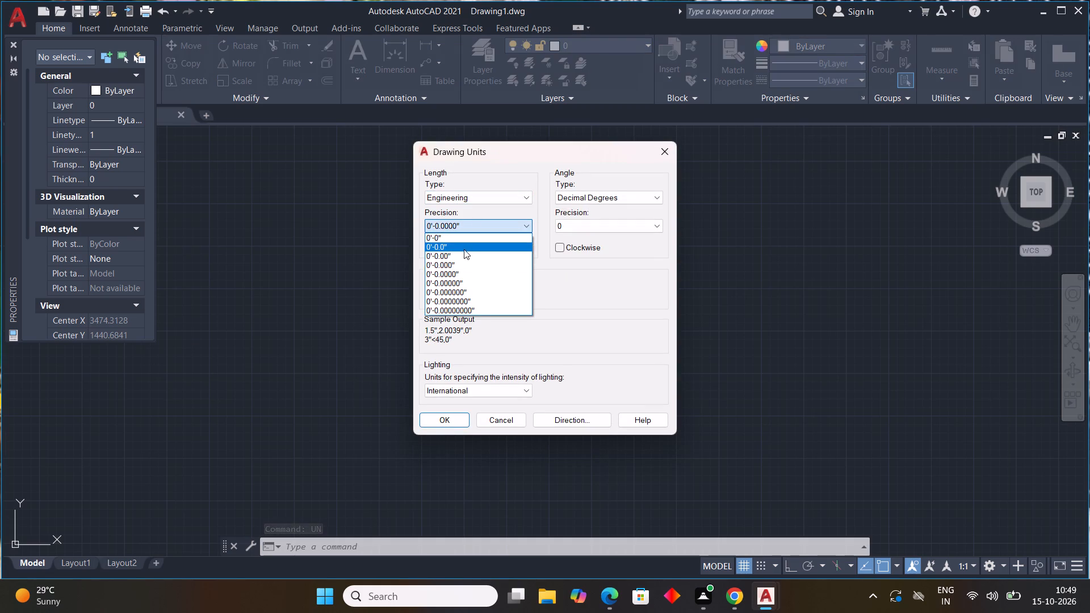
{"action": "left_click", "coordinate": [464, 249]}
{"action": "left_click", "coordinate": [469, 293]}
{"action": "left_click", "coordinate": [453, 318]}
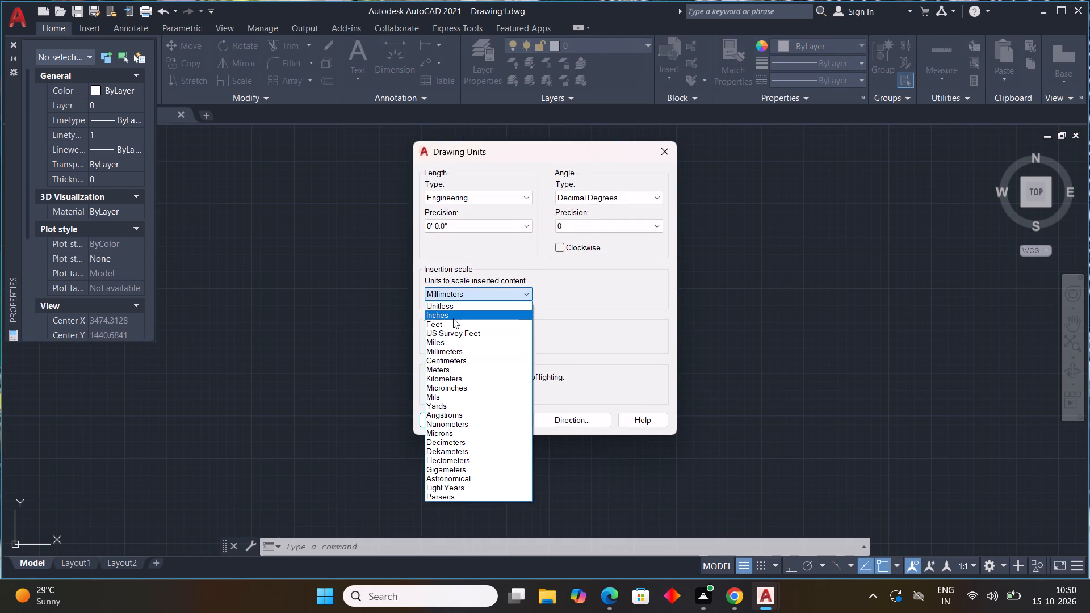
{"action": "left_click", "coordinate": [438, 421]}
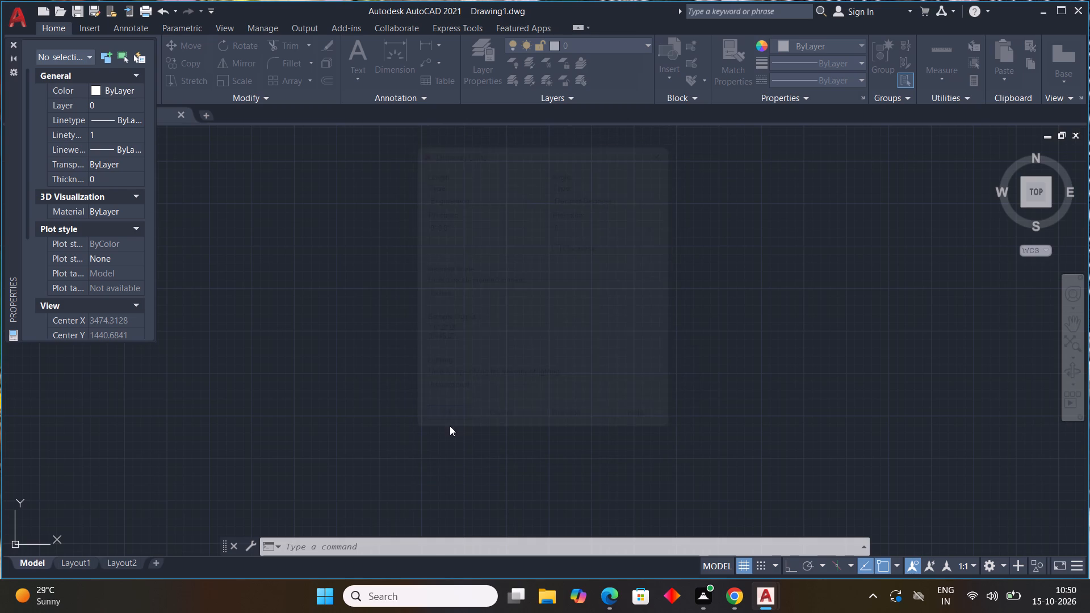
Modify the ISO-25 dimension style's primary units to Engineering format, 0'-0.0" precision and a 9" round-off.
{"action": "type", "text": "D"}
{"action": "key", "text": "space"}
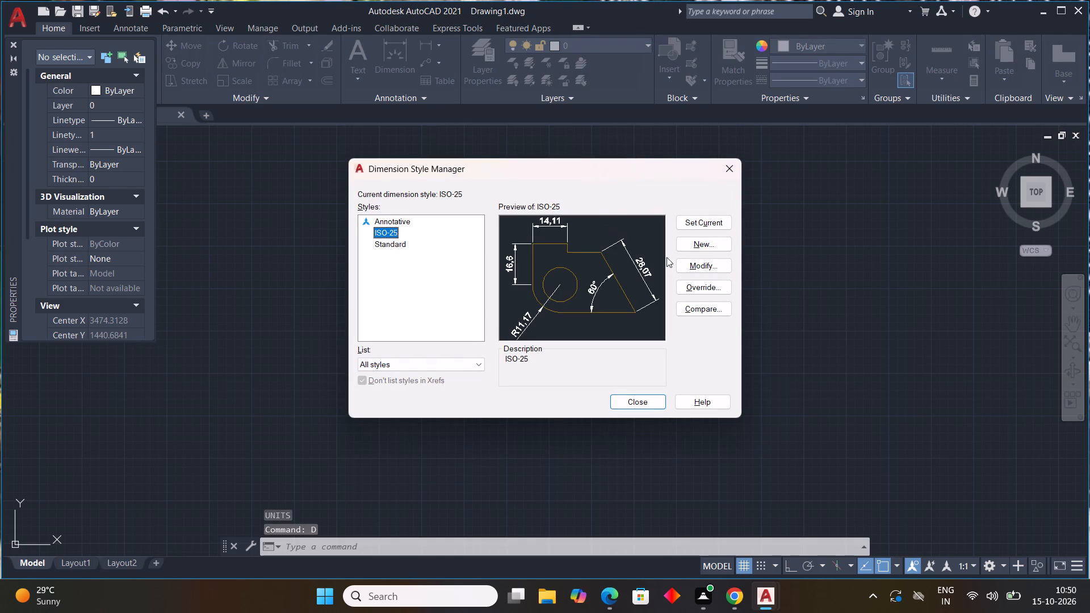
{"action": "left_click", "coordinate": [694, 267]}
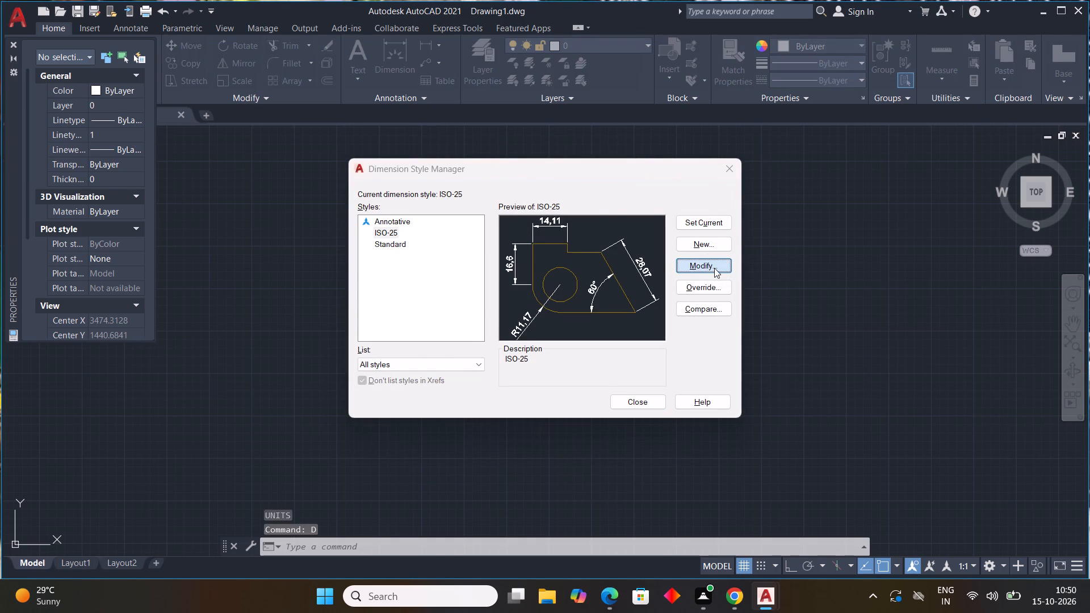
{"action": "left_click", "coordinate": [714, 268]}
{"action": "left_click", "coordinate": [510, 147]}
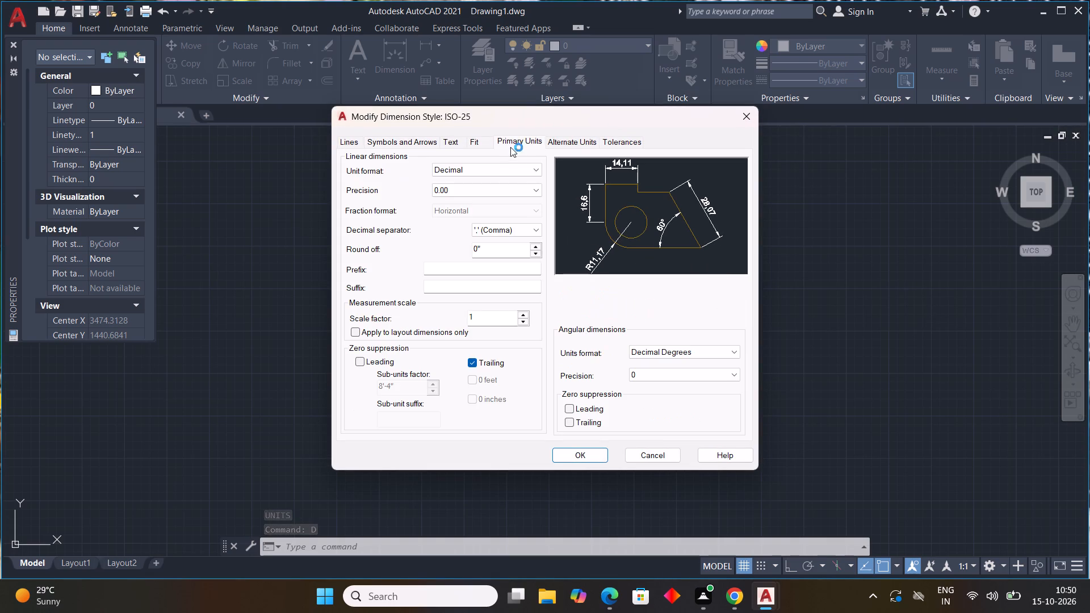
{"action": "left_click", "coordinate": [494, 171]}
{"action": "left_click", "coordinate": [491, 198]}
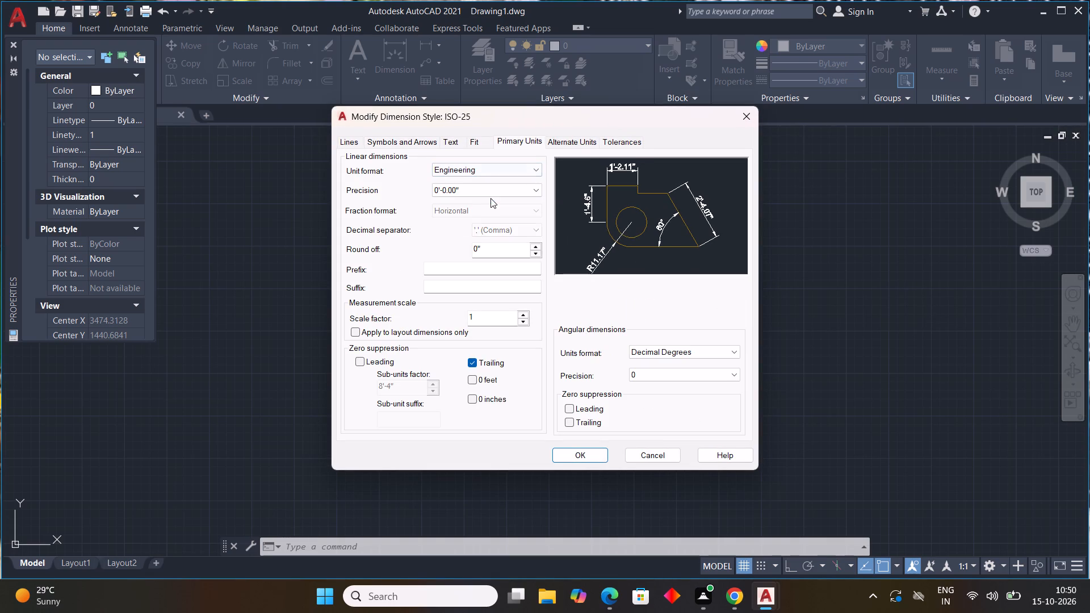
{"action": "left_click", "coordinate": [488, 189]}
{"action": "left_click", "coordinate": [487, 209]}
{"action": "left_click_drag", "start_coordinate": [498, 246], "coordinate": [354, 234]}
{"action": "key", "text": "9"}
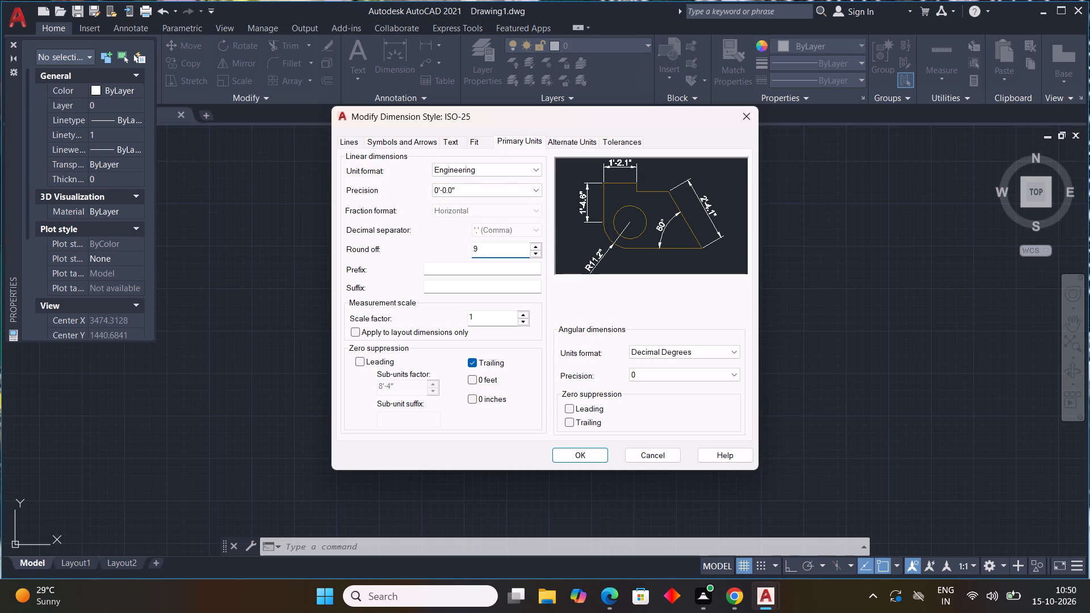
{"action": "key", "text": "shift+quotedbl"}
{"action": "key", "text": "Return"}
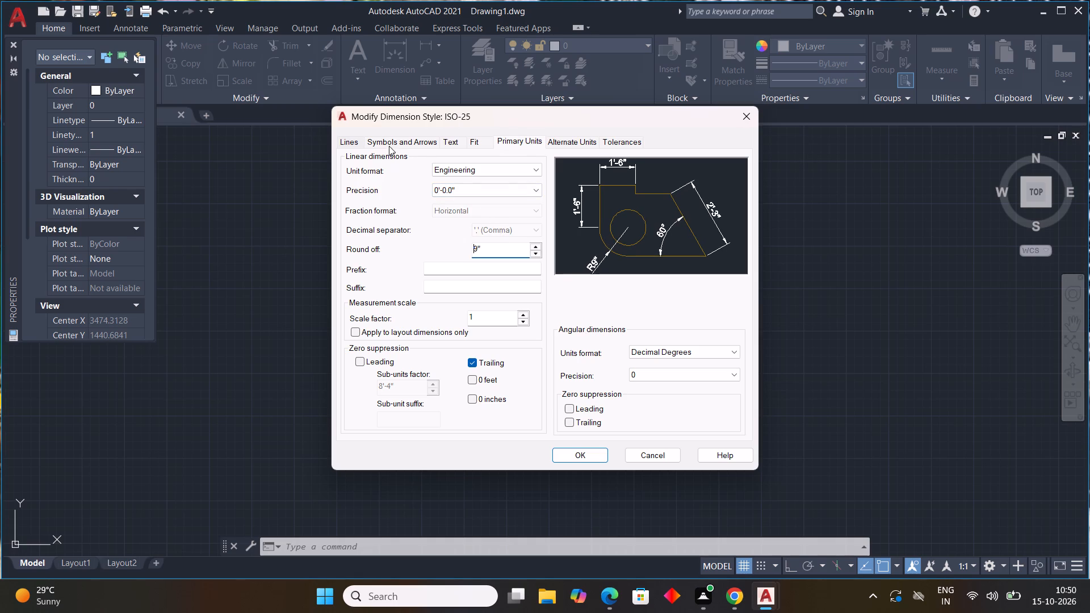
Set the ISO-25 dimension style's text height to 9".
{"action": "left_click", "coordinate": [454, 144]}
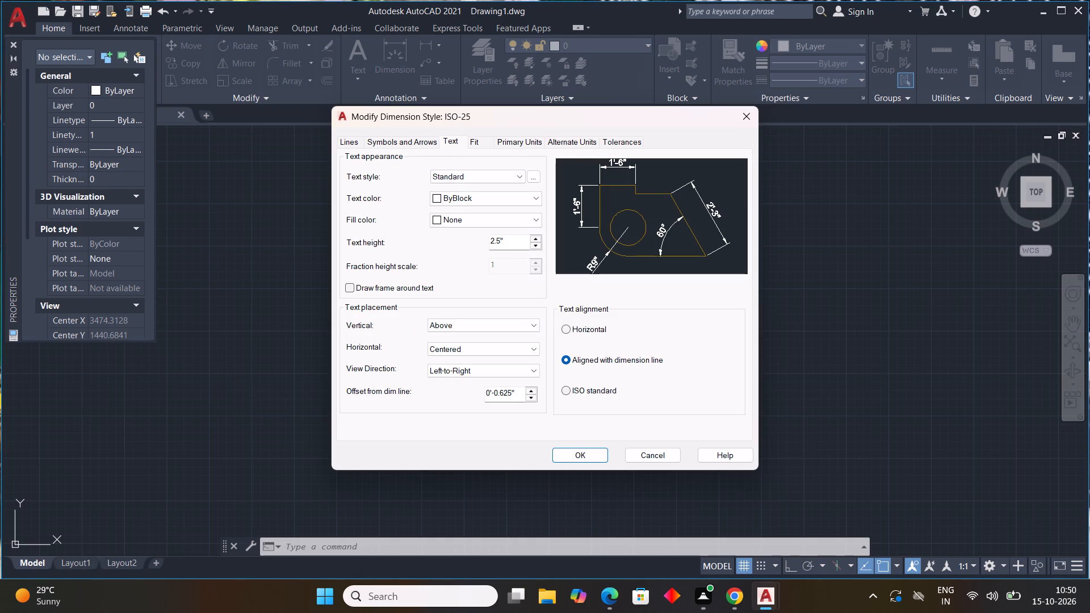
{"action": "left_click_drag", "start_coordinate": [513, 238], "coordinate": [432, 252]}
{"action": "key", "text": "9"}
{"action": "key", "text": "shift+quotedbl"}
{"action": "key", "text": "Return"}
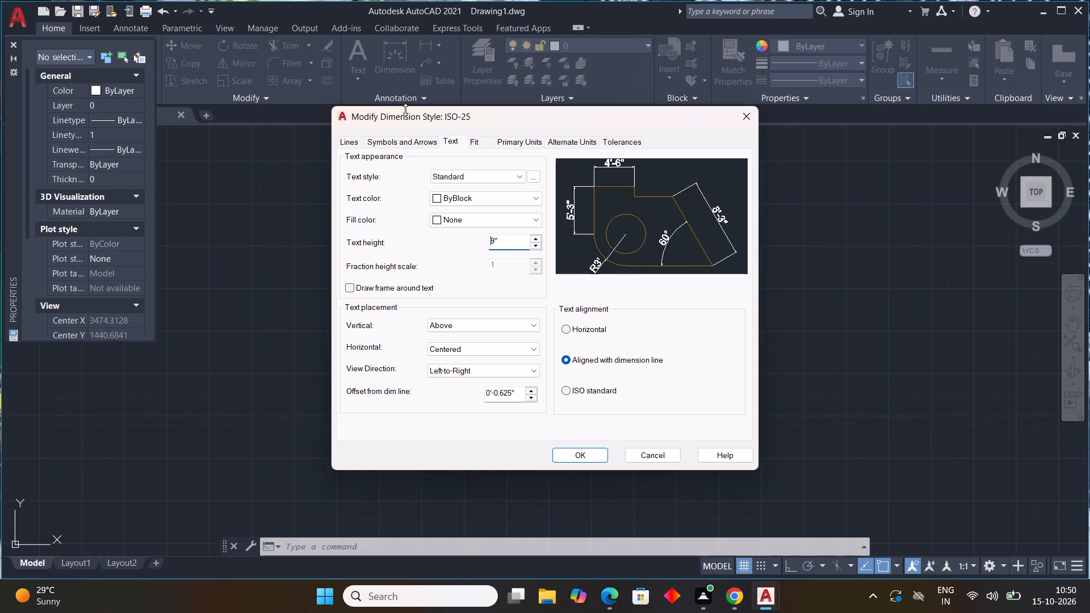
Set the dimension arrow size to 9", apply the style changes and make ISO-25 the current dimension style.
{"action": "left_click", "coordinate": [402, 146]}
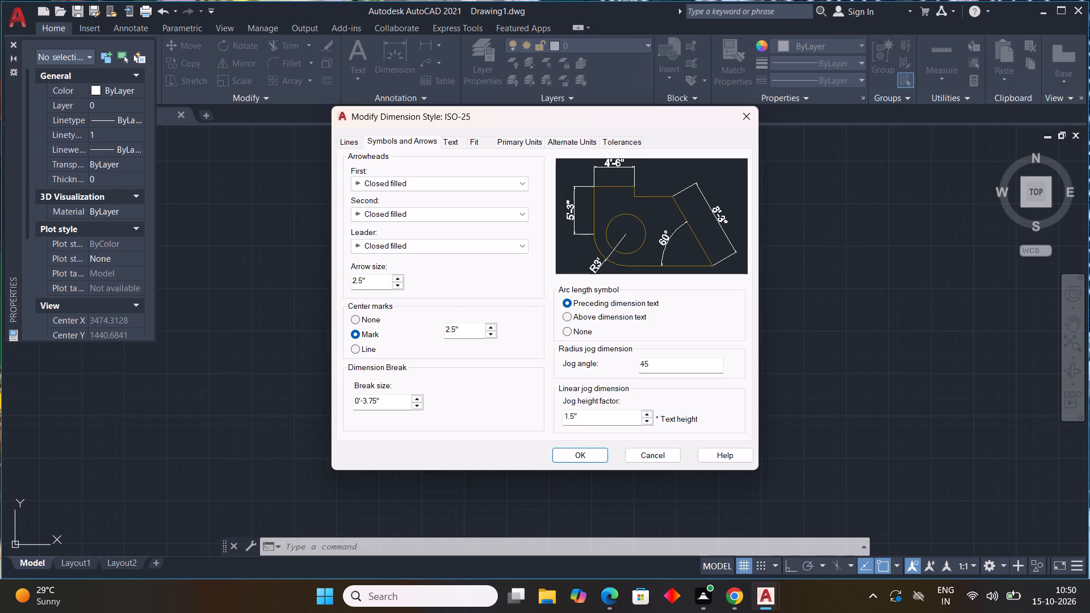
{"action": "left_click_drag", "start_coordinate": [372, 282], "coordinate": [254, 263]}
{"action": "key", "text": "9"}
{"action": "key", "text": "shift+quotedbl"}
{"action": "left_click", "coordinate": [584, 458]}
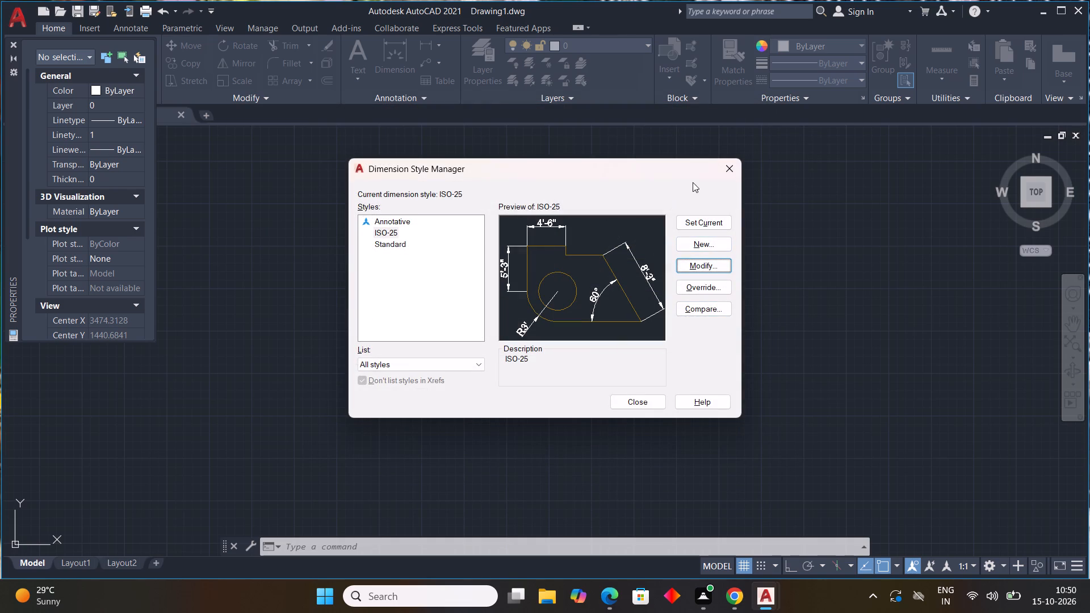
{"action": "triple_click", "coordinate": [710, 220]}
{"action": "left_click", "coordinate": [638, 405]}
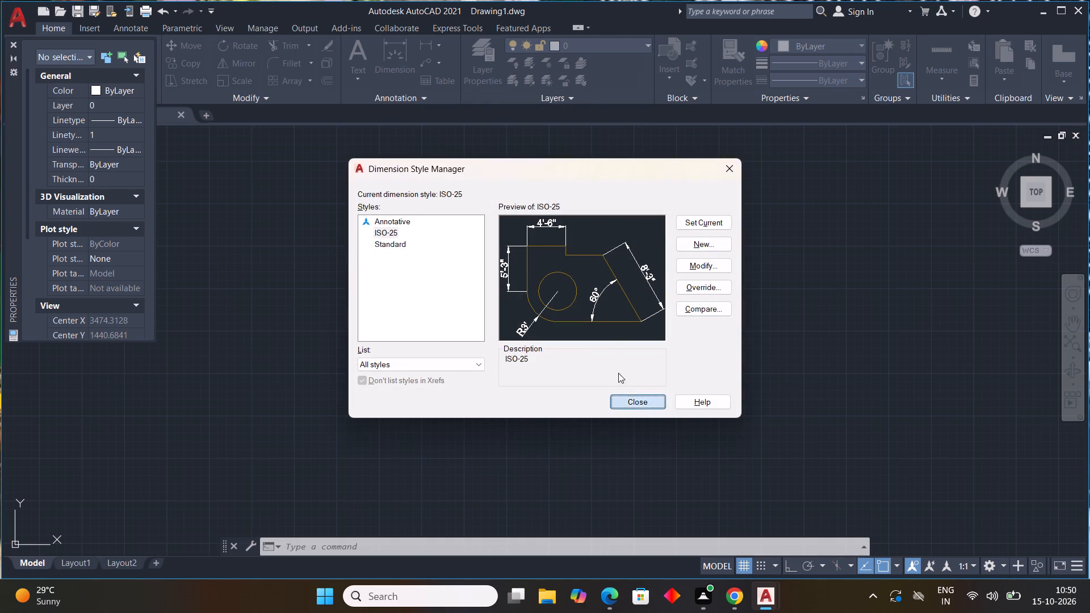
Start a line in an empty area with Ortho on and draw the 40' horizontal bottom edge of a rectangle.
{"action": "scroll", "coordinate": [510, 259], "scroll_direction": "down", "scroll_amount": 2}
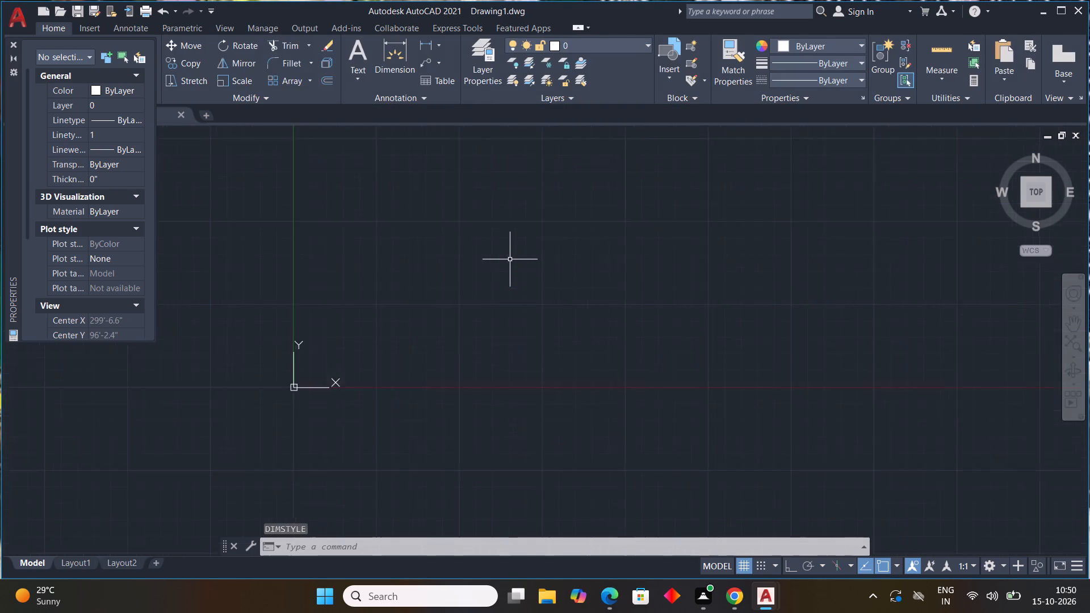
{"action": "scroll", "coordinate": [510, 259], "scroll_direction": "down", "scroll_amount": 3}
{"action": "middle_click_drag", "start_coordinate": [610, 260], "coordinate": [182, 437]}
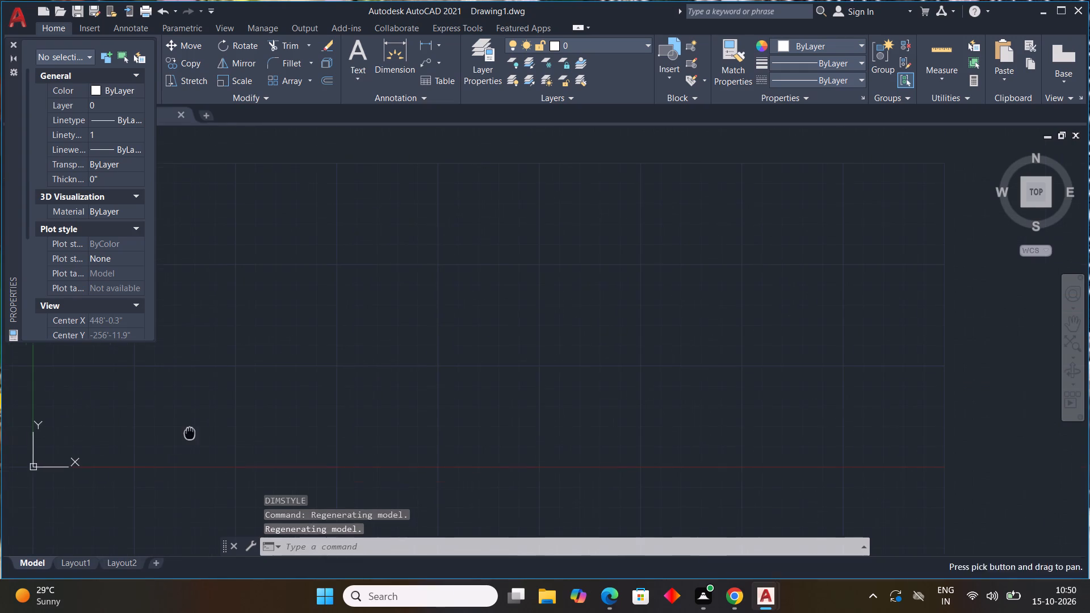
{"action": "middle_click_drag", "start_coordinate": [585, 286], "coordinate": [360, 417]}
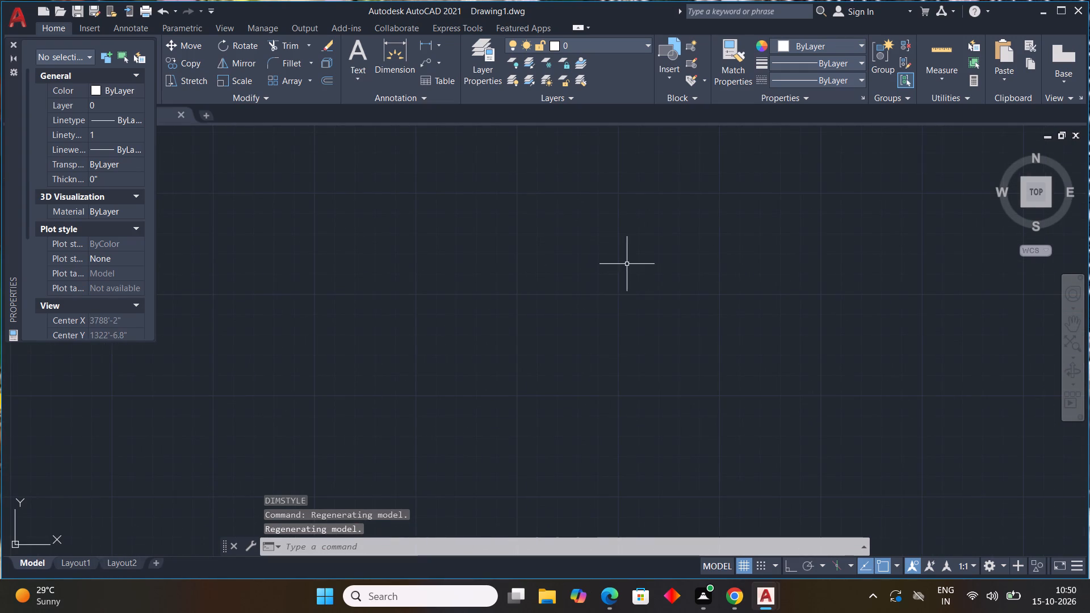
{"action": "middle_click_drag", "start_coordinate": [627, 264], "coordinate": [499, 272]}
{"action": "scroll", "coordinate": [499, 272], "scroll_direction": "down", "scroll_amount": 1}
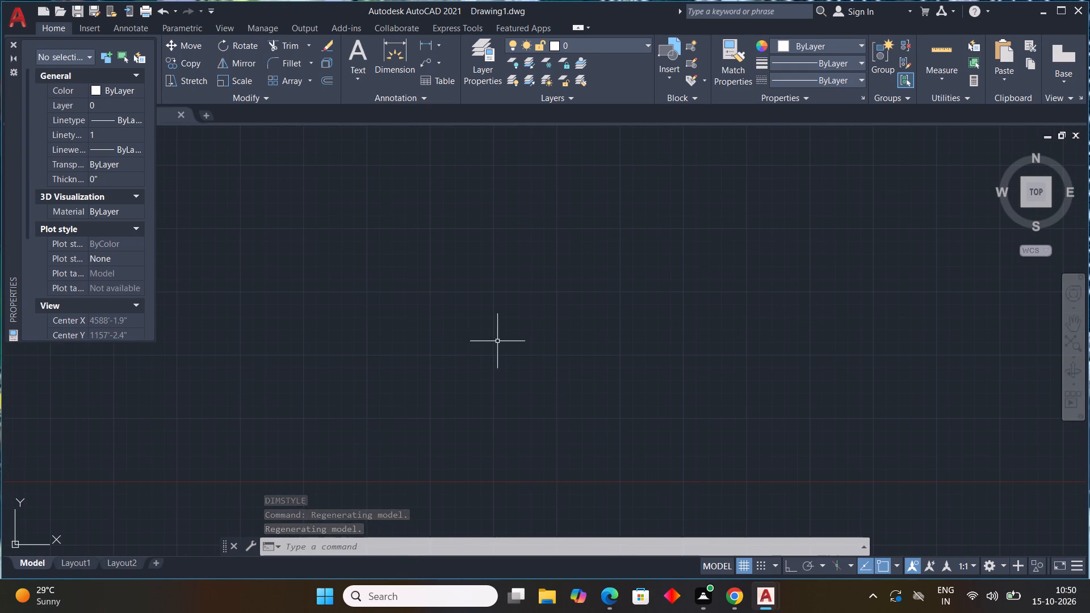
{"action": "key", "text": "l"}
{"action": "key", "text": "space"}
{"action": "left_click_drag", "start_coordinate": [322, 365], "coordinate": [355, 367]}
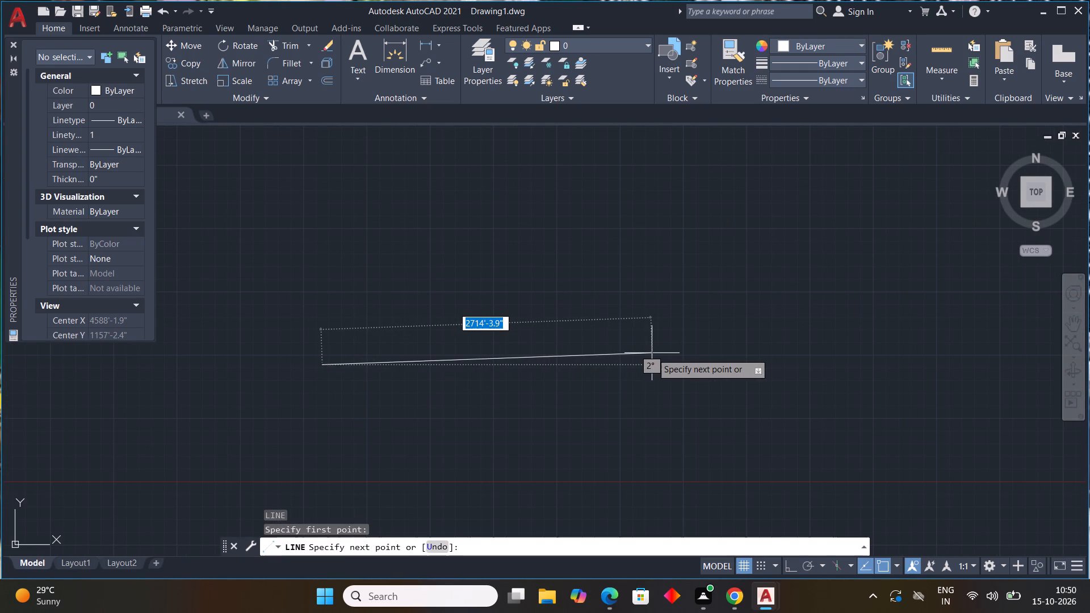
{"action": "key", "text": "F8"}
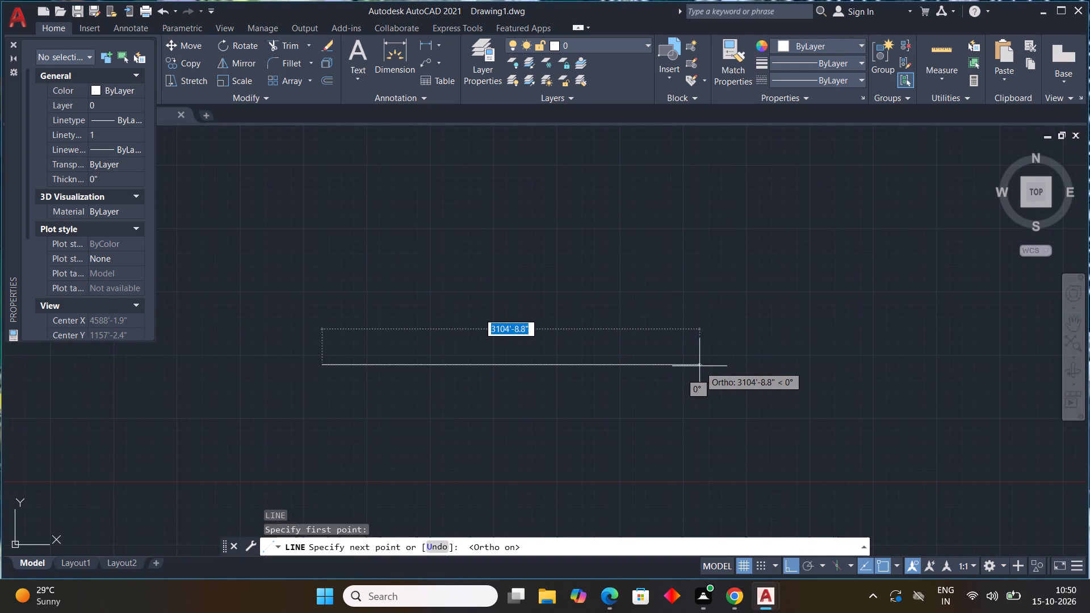
{"action": "type", "text": "40'"}
{"action": "key", "text": "Return"}
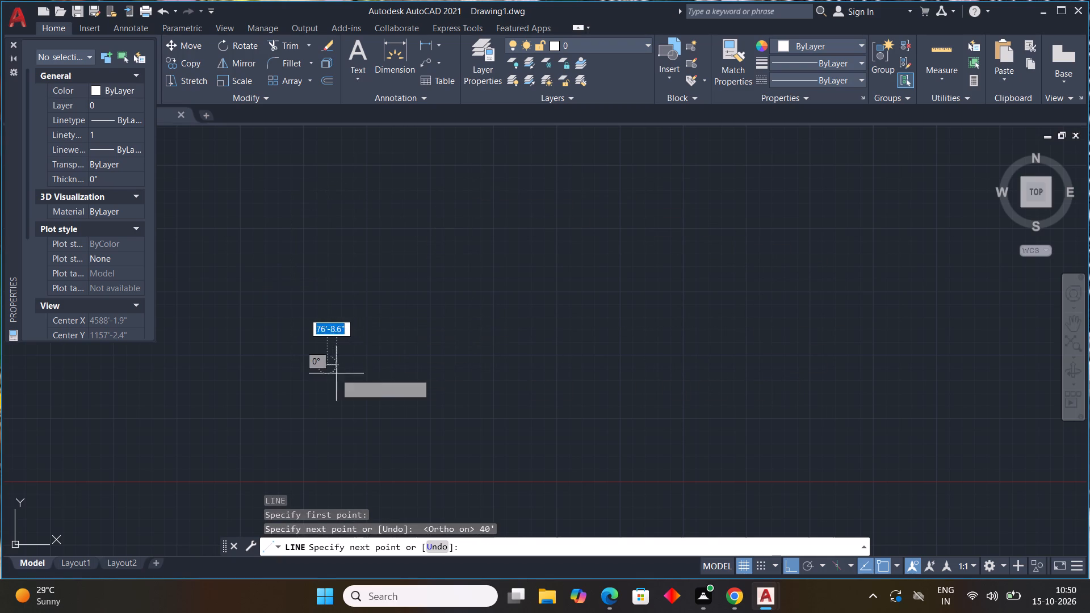
Complete the rectangle with a 30' vertical side, a 40' top edge and a closing side back to the start point.
{"action": "scroll", "coordinate": [333, 368], "scroll_direction": "up", "scroll_amount": 6}
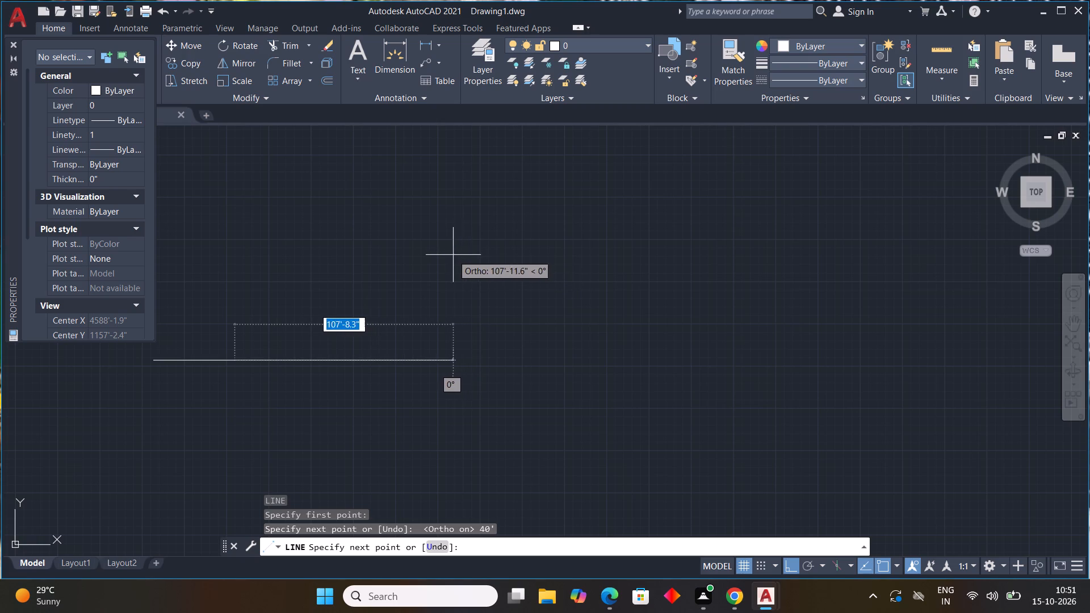
{"action": "scroll", "coordinate": [452, 255], "scroll_direction": "down", "scroll_amount": 1}
{"action": "middle_click_drag", "start_coordinate": [460, 259], "coordinate": [671, 287]}
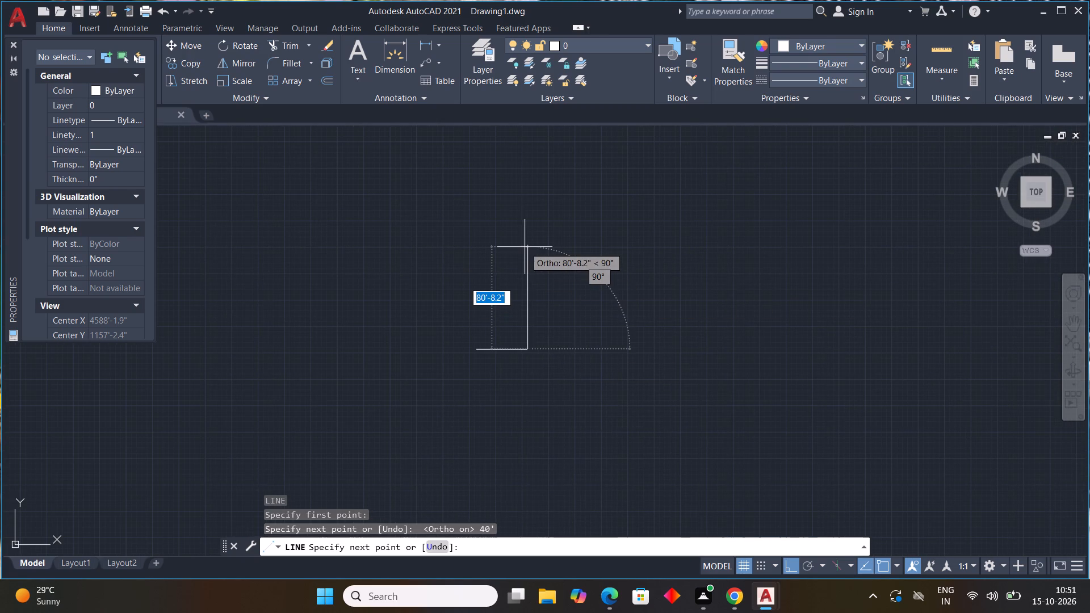
{"action": "key", "text": "3"}
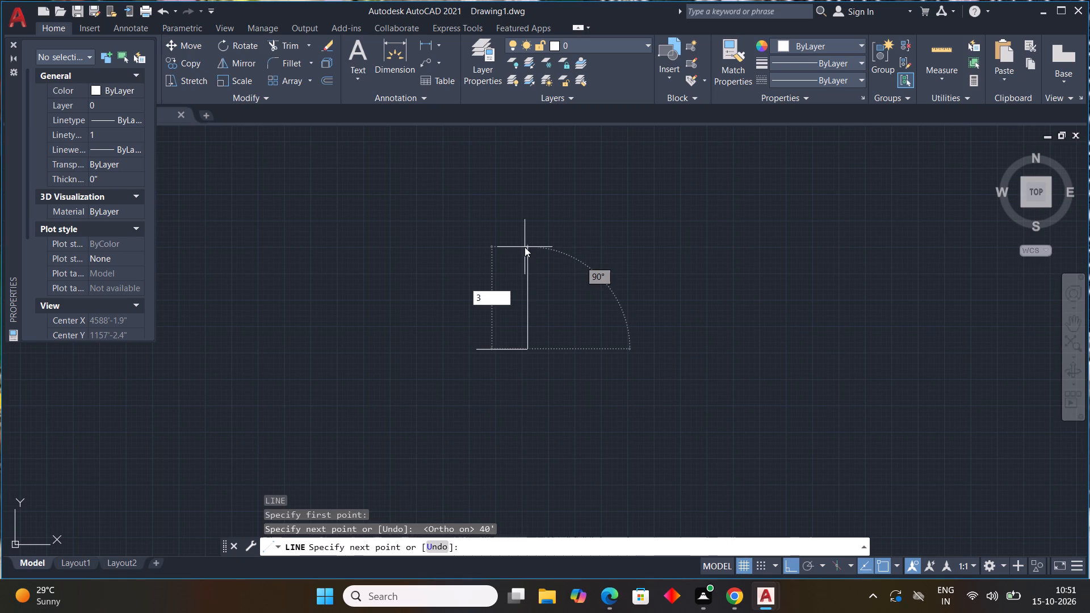
{"action": "type", "text": "0'"}
{"action": "key", "text": "Return"}
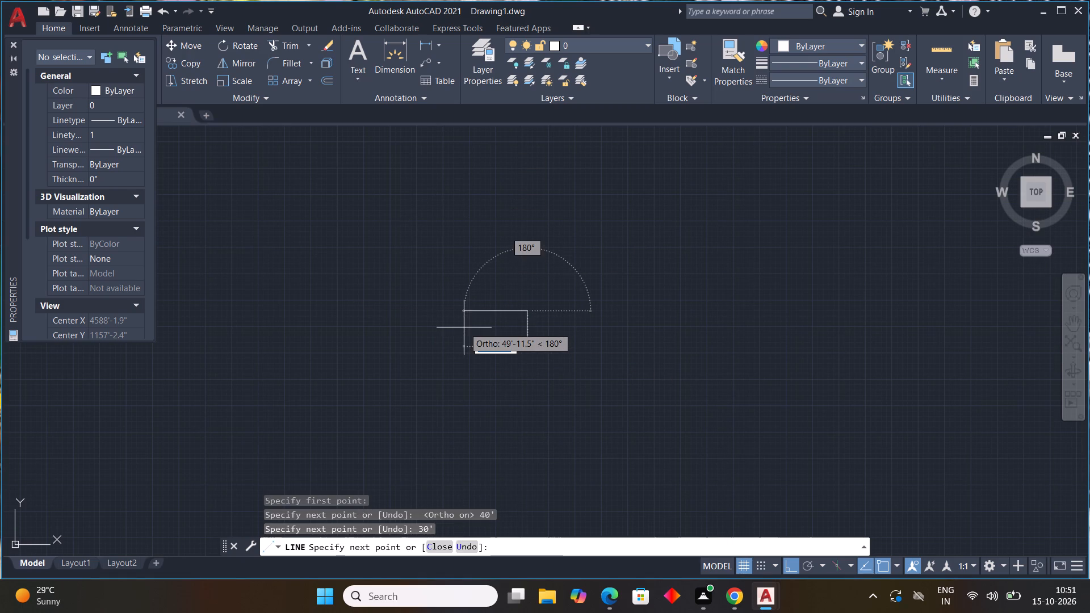
{"action": "type", "text": "40"}
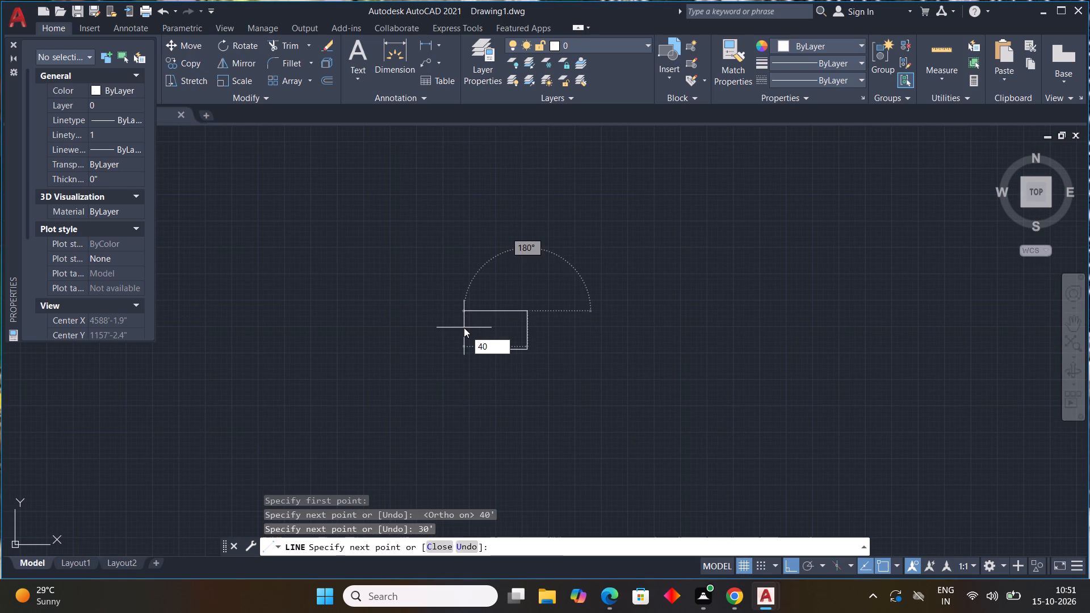
{"action": "key", "text": "apostrophe"}
{"action": "key", "text": "Return"}
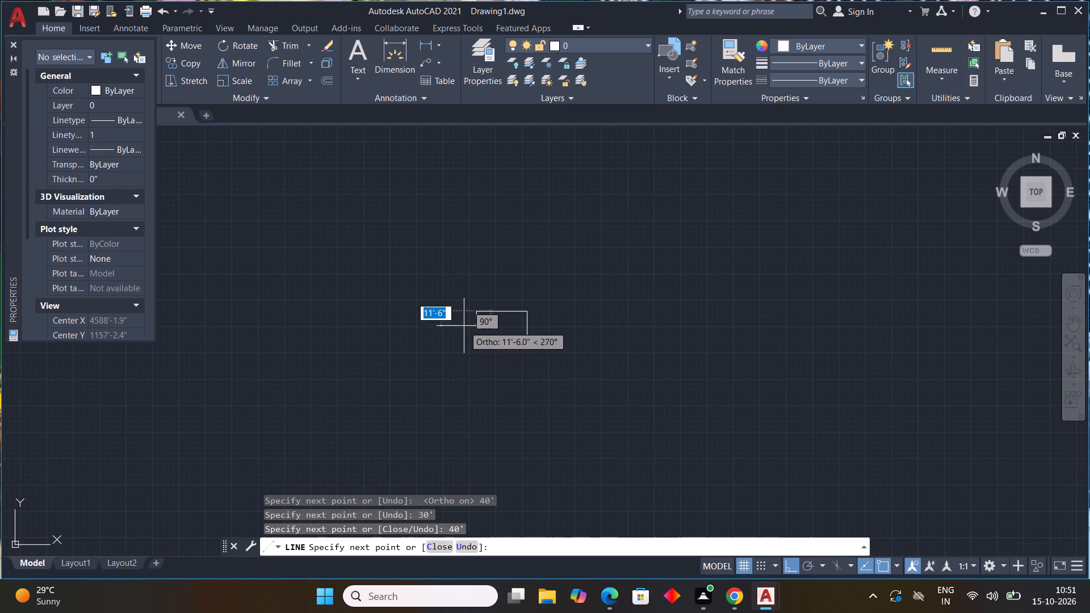
{"action": "scroll", "coordinate": [494, 363], "scroll_direction": "up", "scroll_amount": 2}
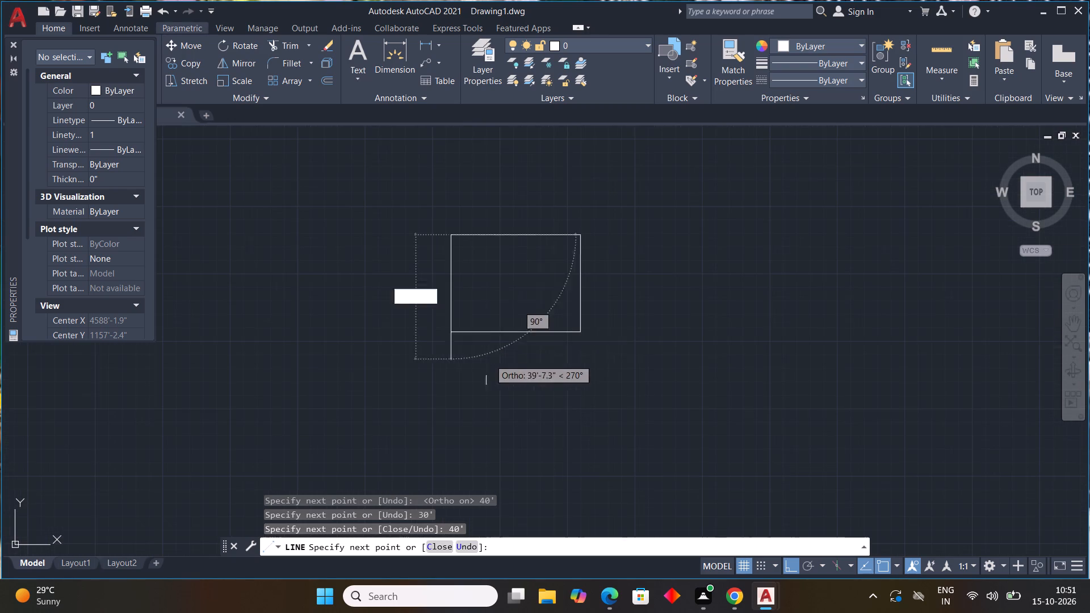
{"action": "left_click", "coordinate": [456, 332]}
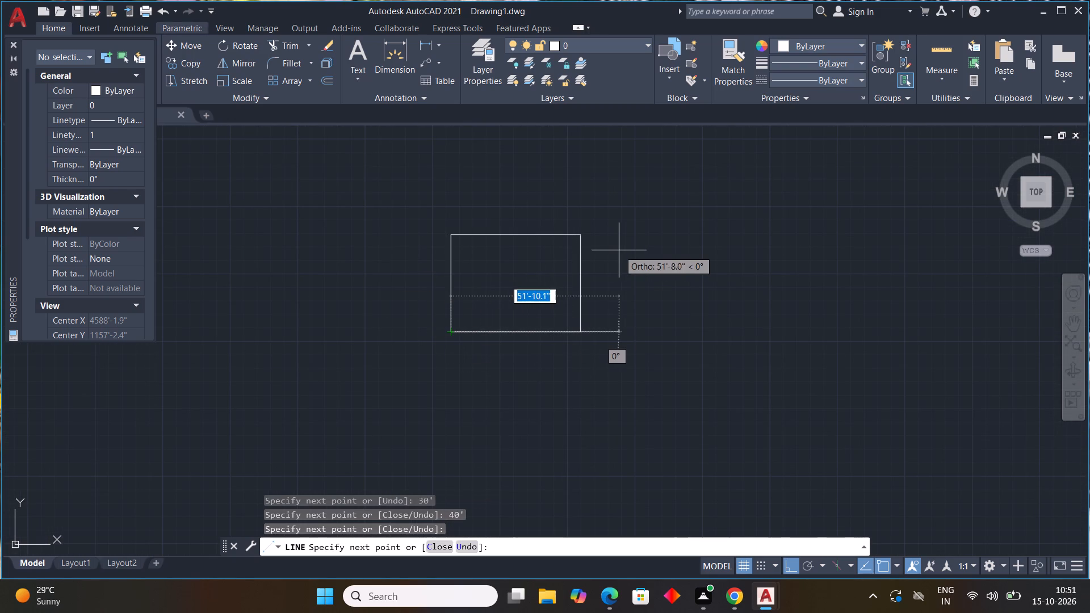
{"action": "key", "text": "Escape"}
{"action": "scroll", "coordinate": [542, 269], "scroll_direction": "down", "scroll_amount": 2}
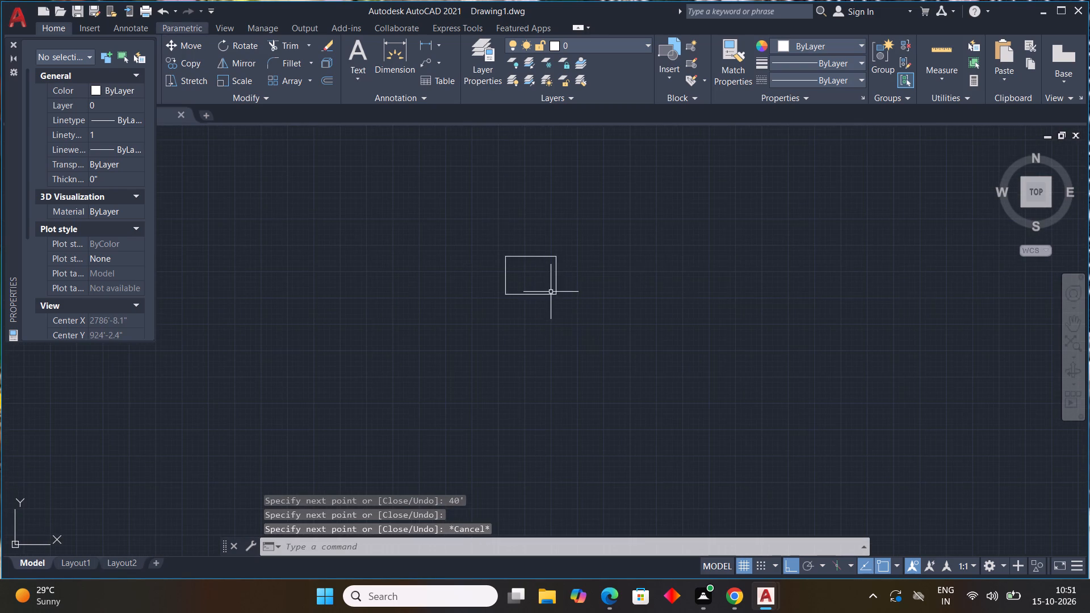
Offset both vertical sides of the 40' by 30' rectangle 9" inward.
{"action": "scroll", "coordinate": [547, 292], "scroll_direction": "up", "scroll_amount": 5}
{"action": "scroll", "coordinate": [533, 285], "scroll_direction": "down", "scroll_amount": 2}
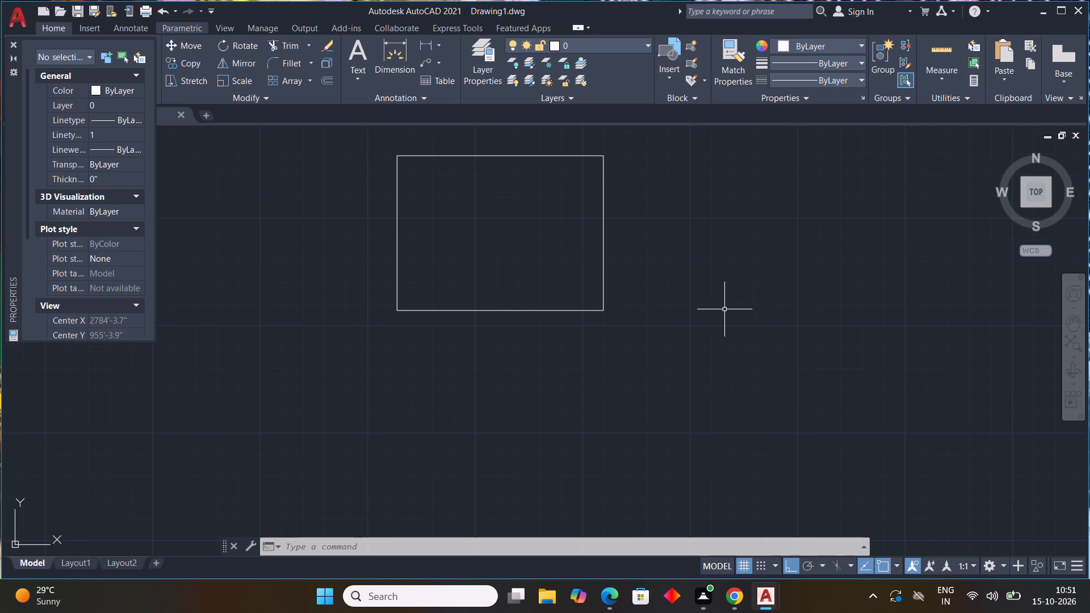
{"action": "type", "text": "OF"}
{"action": "type", "text": "F"}
{"action": "key", "text": "space"}
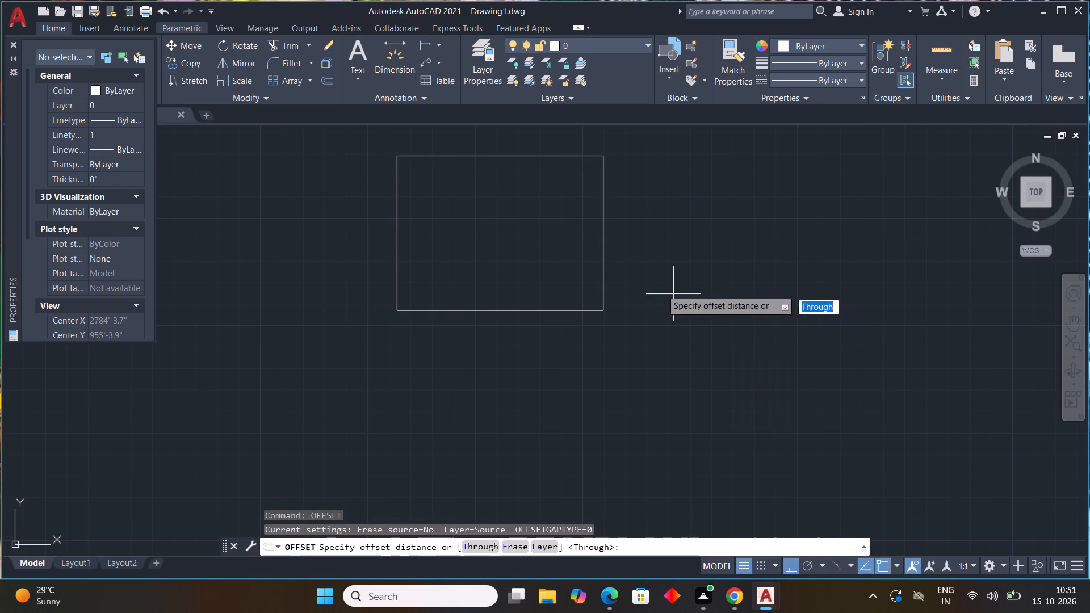
{"action": "key", "text": "9"}
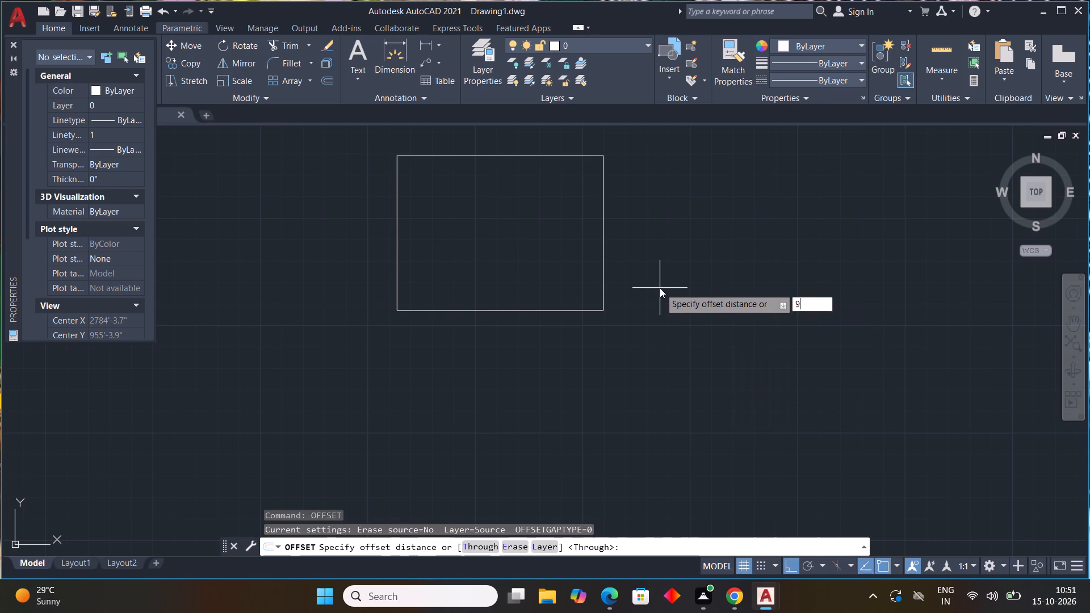
{"action": "key", "text": "shift+quotedbl"}
{"action": "key", "text": "Return"}
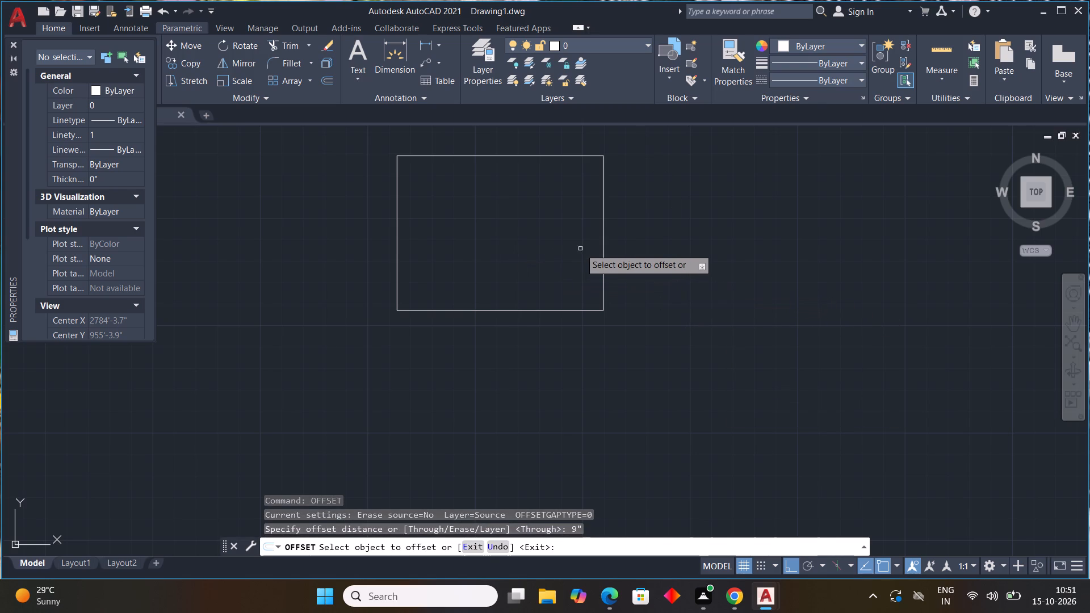
{"action": "left_click_drag", "start_coordinate": [603, 258], "coordinate": [589, 255]}
{"action": "left_click", "coordinate": [574, 256]}
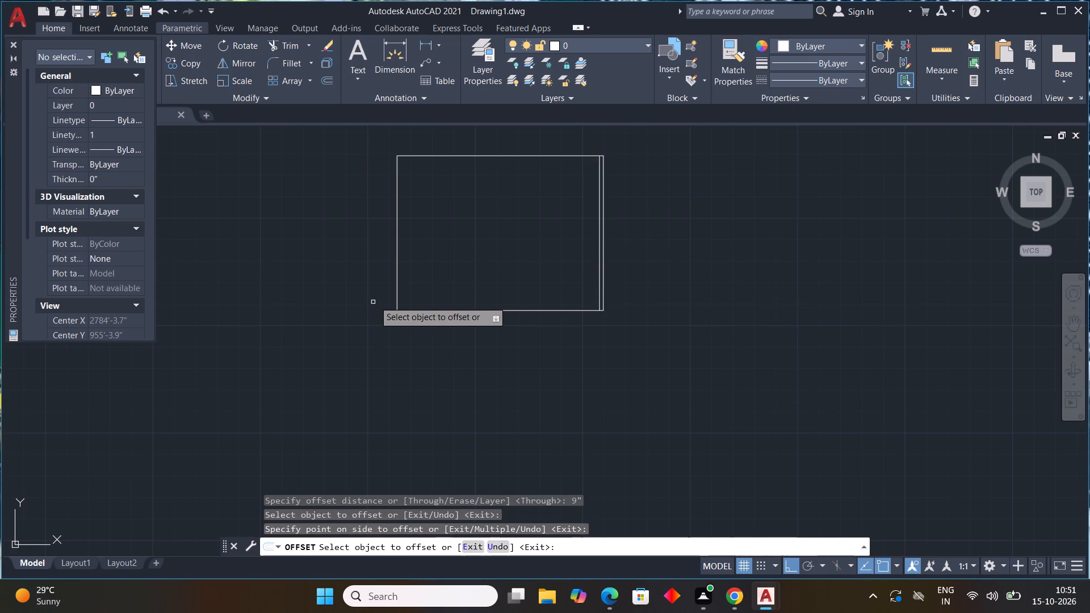
{"action": "left_click", "coordinate": [397, 276]}
{"action": "left_click", "coordinate": [434, 276]}
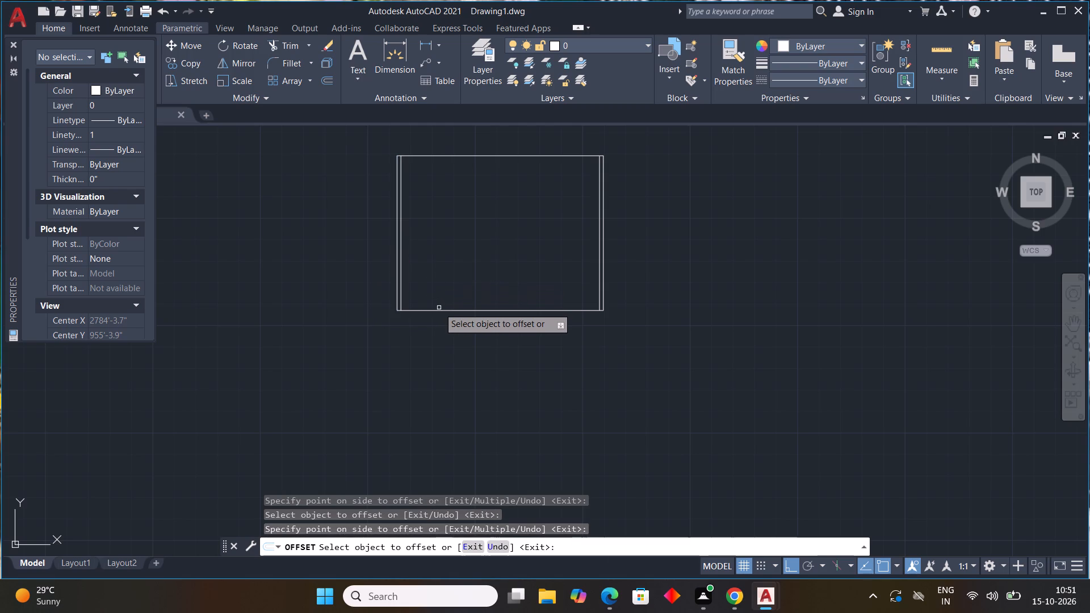
Offset the bottom and top edges of the rectangle inward by the same 9" and end the Offset command.
{"action": "left_click", "coordinate": [439, 308]}
{"action": "left_click_drag", "start_coordinate": [440, 310], "coordinate": [442, 305]}
{"action": "left_click", "coordinate": [438, 289]}
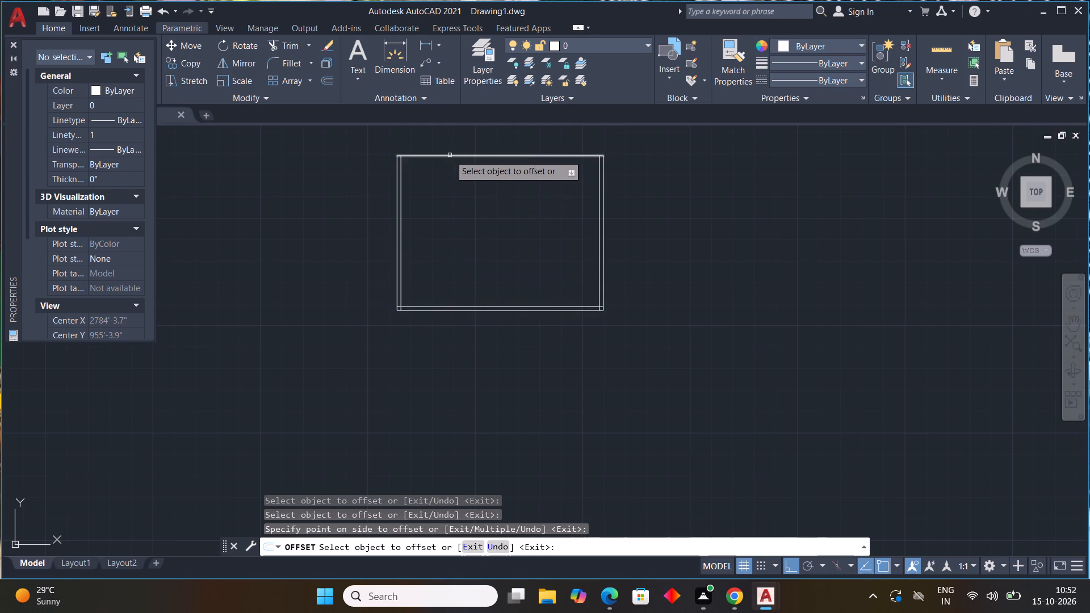
{"action": "left_click", "coordinate": [451, 156]}
{"action": "left_click", "coordinate": [452, 165]}
{"action": "key", "text": "Escape"}
{"action": "key", "text": "Escape"}
{"action": "key", "text": "Escape"}
{"action": "key", "text": "Escape"}
{"action": "key", "text": "Escape"}
{"action": "key", "text": "Escape"}
{"action": "key", "text": "Escape"}
{"action": "key", "text": "Escape"}
{"action": "key", "text": "Escape"}
{"action": "key", "text": "Escape"}
{"action": "key", "text": "Escape"}
{"action": "key", "text": "Escape"}
{"action": "key", "text": "Escape"}
{"action": "key", "text": "Escape"}
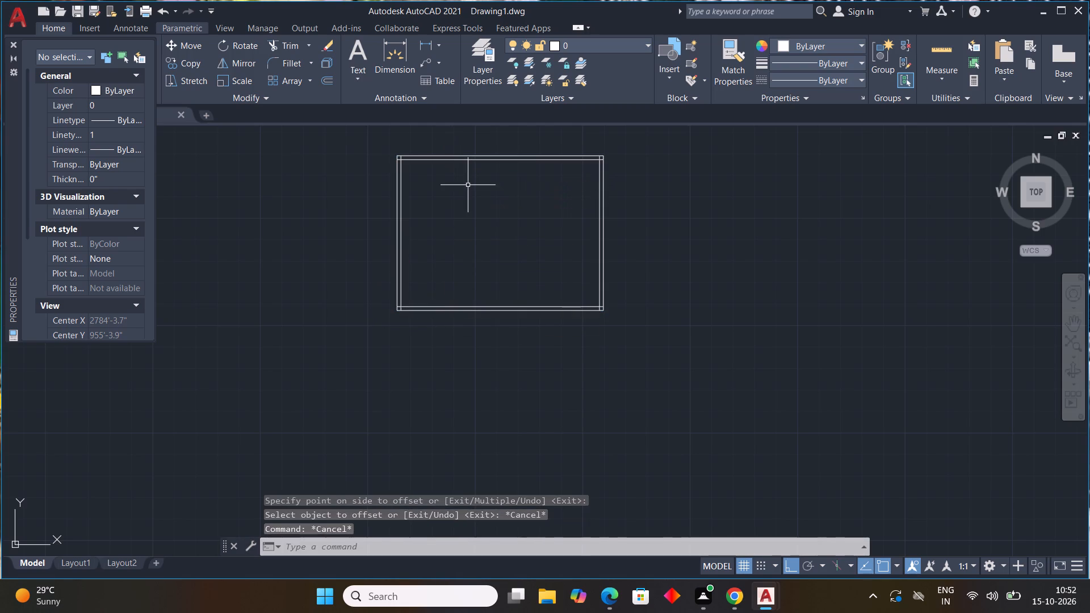
Trim the overlapping inner wall line ends at the plan's two bottom corners.
{"action": "type", "text": "TR"}
{"action": "key", "text": "space"}
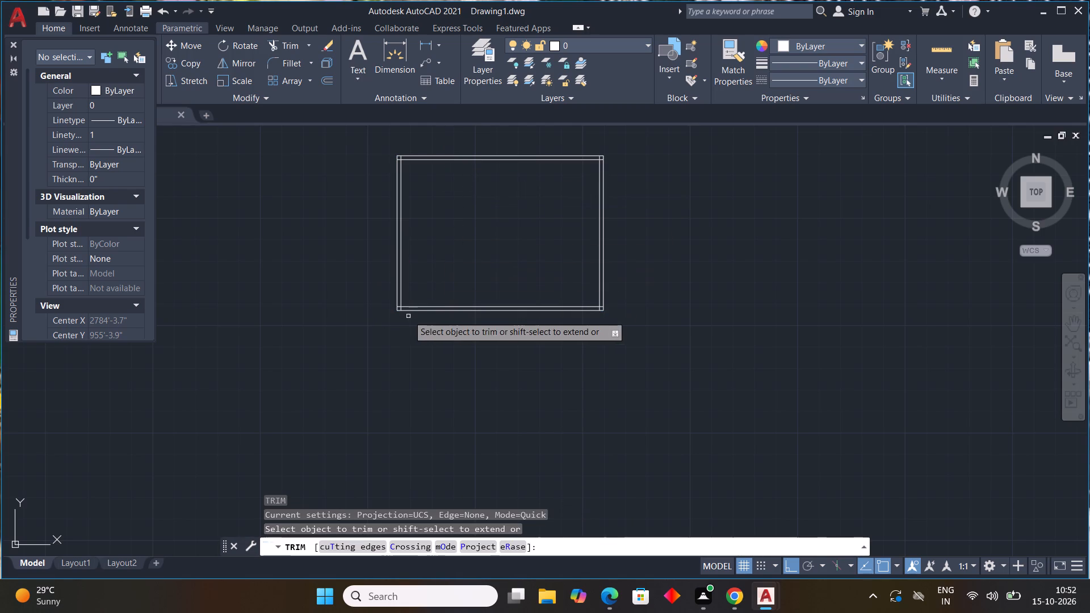
{"action": "scroll", "coordinate": [399, 308], "scroll_direction": "up", "scroll_amount": 4}
{"action": "left_click_drag", "start_coordinate": [399, 301], "coordinate": [424, 313]}
{"action": "left_click_drag", "start_coordinate": [421, 312], "coordinate": [397, 319]}
{"action": "scroll", "coordinate": [577, 237], "scroll_direction": "down", "scroll_amount": 4}
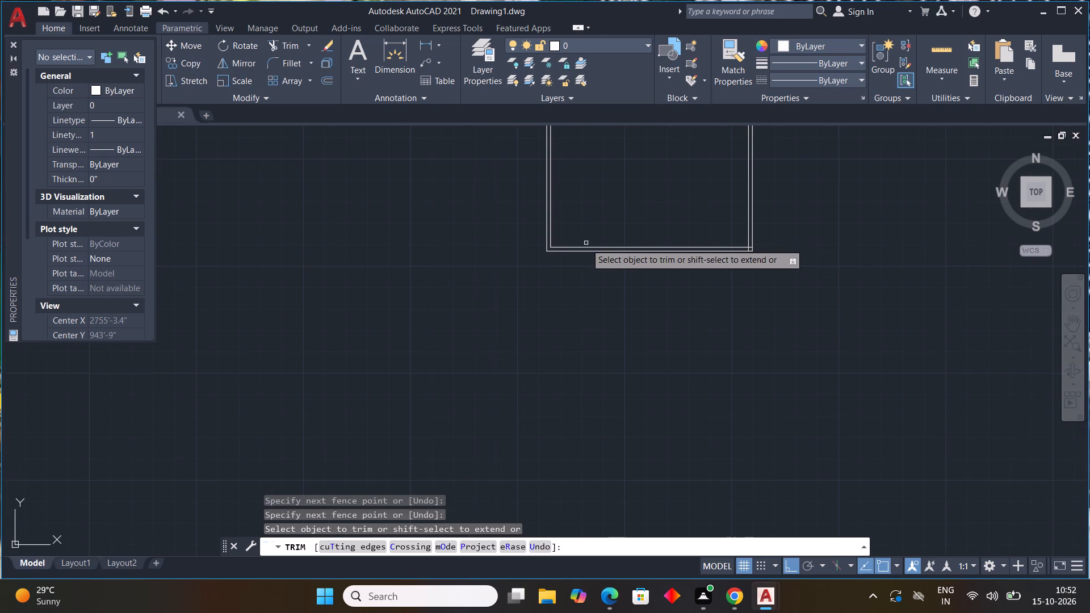
{"action": "middle_click_drag", "start_coordinate": [586, 244], "coordinate": [290, 348]}
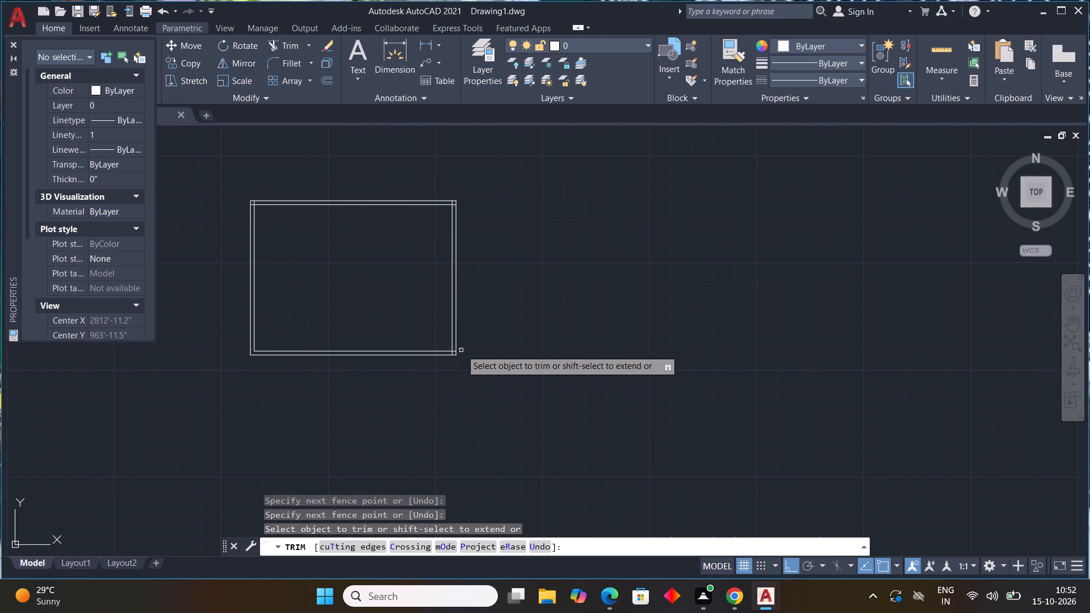
{"action": "scroll", "coordinate": [461, 350], "scroll_direction": "up", "scroll_amount": 4}
{"action": "middle_click_drag", "start_coordinate": [464, 359], "coordinate": [555, 300]}
{"action": "scroll", "coordinate": [514, 318], "scroll_direction": "up", "scroll_amount": 3}
{"action": "left_click_drag", "start_coordinate": [479, 254], "coordinate": [476, 261]}
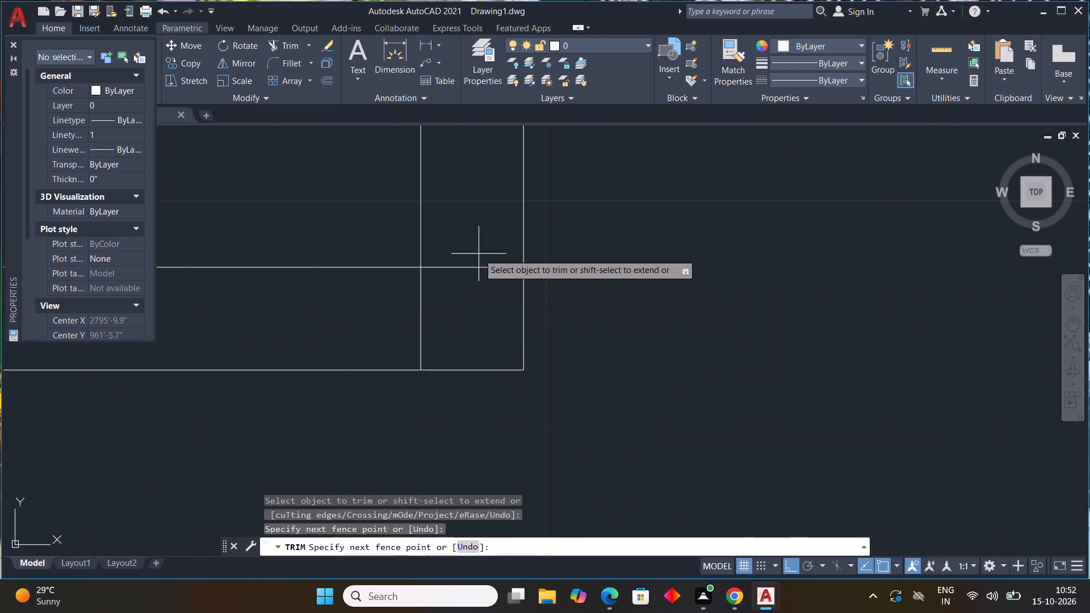
{"action": "left_click_drag", "start_coordinate": [476, 261], "coordinate": [351, 330]}
Trim the overlapping inner wall line ends at the plan's two top corners and finish trimming.
{"action": "scroll", "coordinate": [385, 316], "scroll_direction": "down", "scroll_amount": 4}
{"action": "scroll", "coordinate": [301, 246], "scroll_direction": "down", "scroll_amount": 4}
{"action": "middle_click_drag", "start_coordinate": [303, 246], "coordinate": [452, 349]}
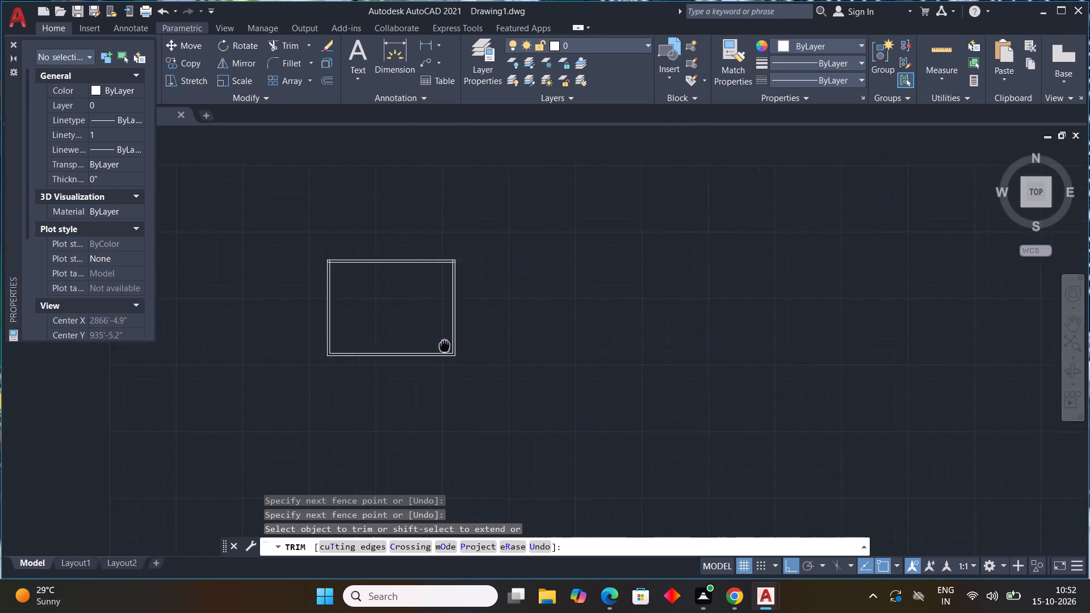
{"action": "middle_click_drag", "start_coordinate": [452, 349], "coordinate": [519, 362]}
{"action": "scroll", "coordinate": [401, 282], "scroll_direction": "up", "scroll_amount": 4}
{"action": "middle_click_drag", "start_coordinate": [409, 287], "coordinate": [299, 333]}
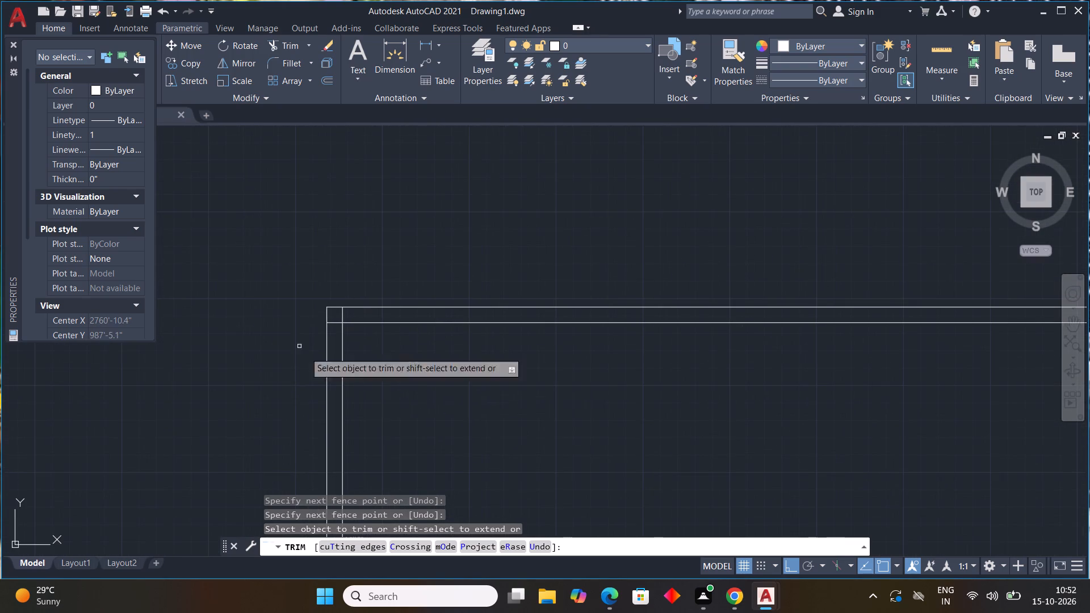
{"action": "scroll", "coordinate": [333, 320], "scroll_direction": "up", "scroll_amount": 4}
{"action": "left_click_drag", "start_coordinate": [333, 363], "coordinate": [443, 294]}
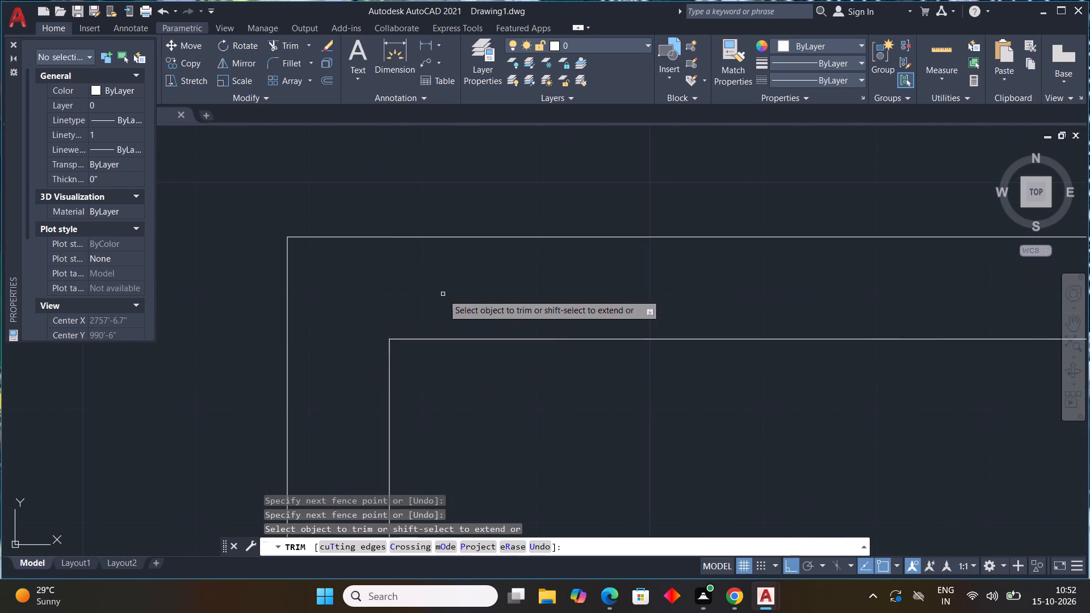
{"action": "scroll", "coordinate": [442, 295], "scroll_direction": "down", "scroll_amount": 5}
{"action": "scroll", "coordinate": [484, 384], "scroll_direction": "down", "scroll_amount": 3}
{"action": "scroll", "coordinate": [598, 359], "scroll_direction": "up", "scroll_amount": 4}
{"action": "middle_click_drag", "start_coordinate": [601, 372], "coordinate": [574, 321]}
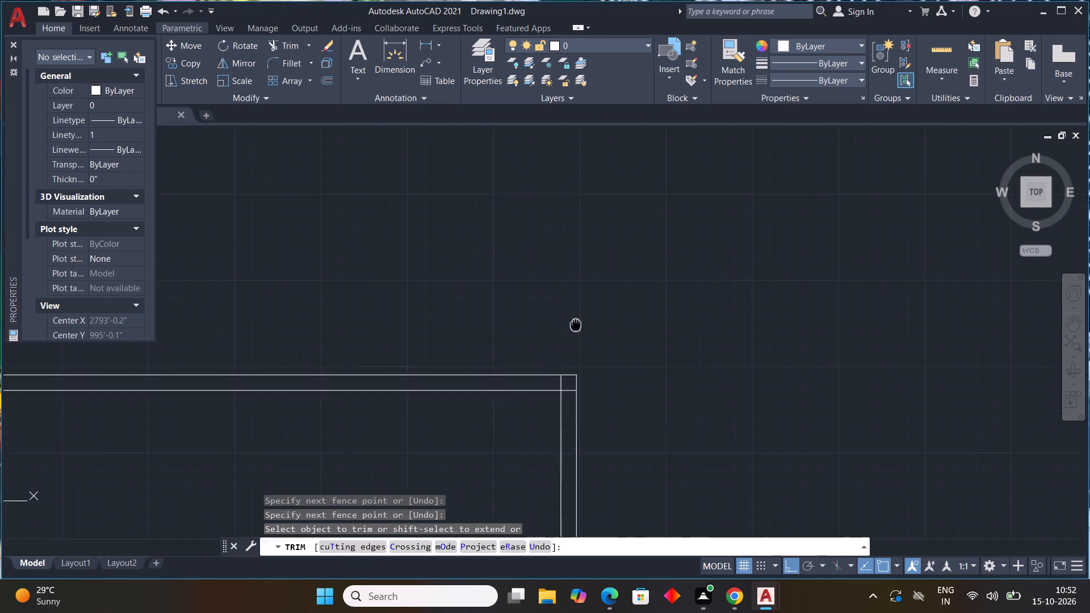
{"action": "middle_click_drag", "start_coordinate": [574, 321], "coordinate": [546, 256]}
{"action": "scroll", "coordinate": [534, 329], "scroll_direction": "up", "scroll_amount": 3}
{"action": "left_click_drag", "start_coordinate": [539, 320], "coordinate": [483, 268]}
{"action": "scroll", "coordinate": [561, 313], "scroll_direction": "down", "scroll_amount": 2}
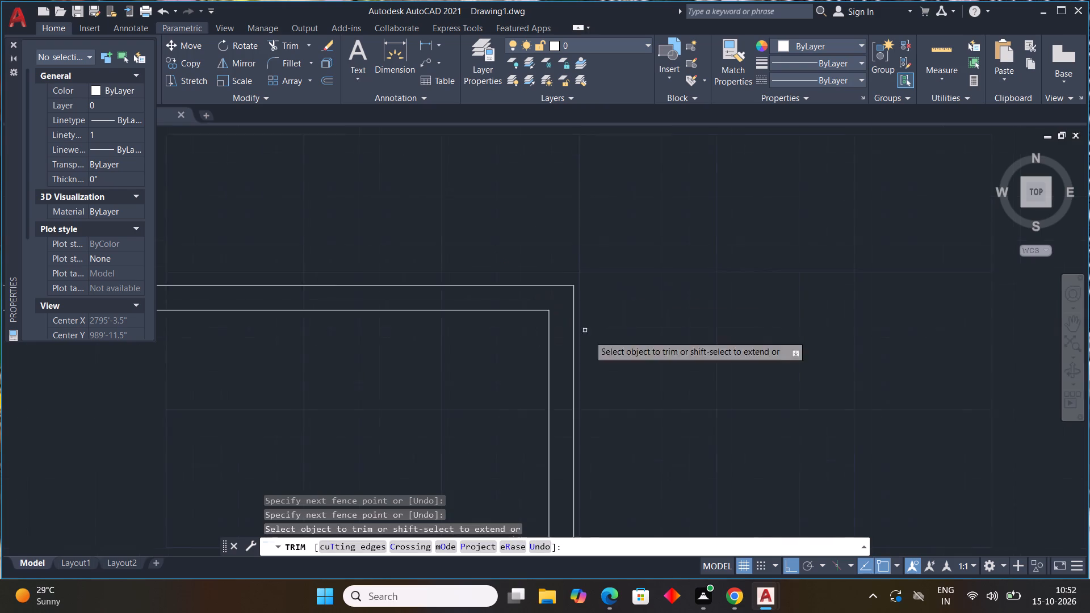
{"action": "scroll", "coordinate": [598, 344], "scroll_direction": "down", "scroll_amount": 5}
{"action": "middle_click_drag", "start_coordinate": [647, 421], "coordinate": [665, 344]}
{"action": "key", "text": "Escape"}
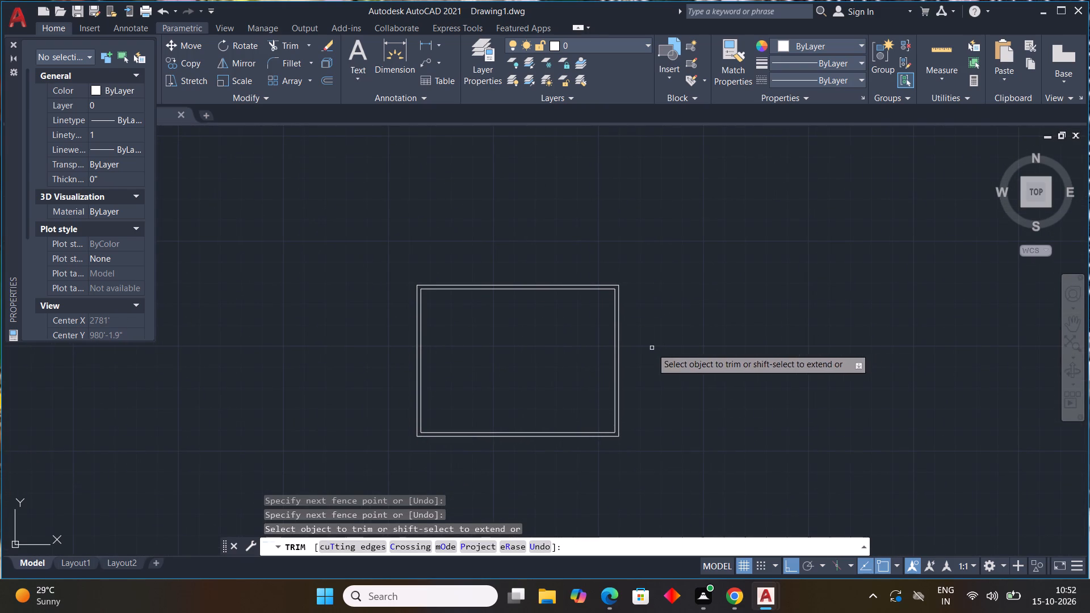
{"action": "key", "text": "Escape"}
{"action": "key", "text": "Escape"}
{"action": "key", "text": "Escape"}
{"action": "key", "text": "Escape"}
{"action": "key", "text": "Escape"}
Offset the inner line of the left wall 12'0" into the plan to start a vertical partition.
{"action": "middle_click_drag", "start_coordinate": [489, 376], "coordinate": [532, 353]}
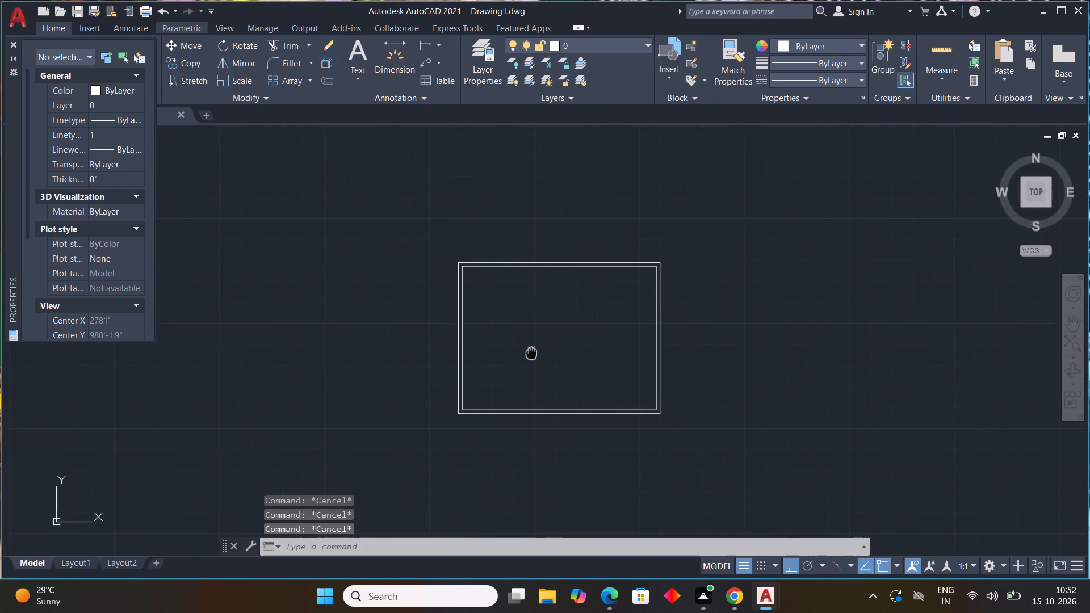
{"action": "middle_click_drag", "start_coordinate": [532, 353], "coordinate": [534, 350]}
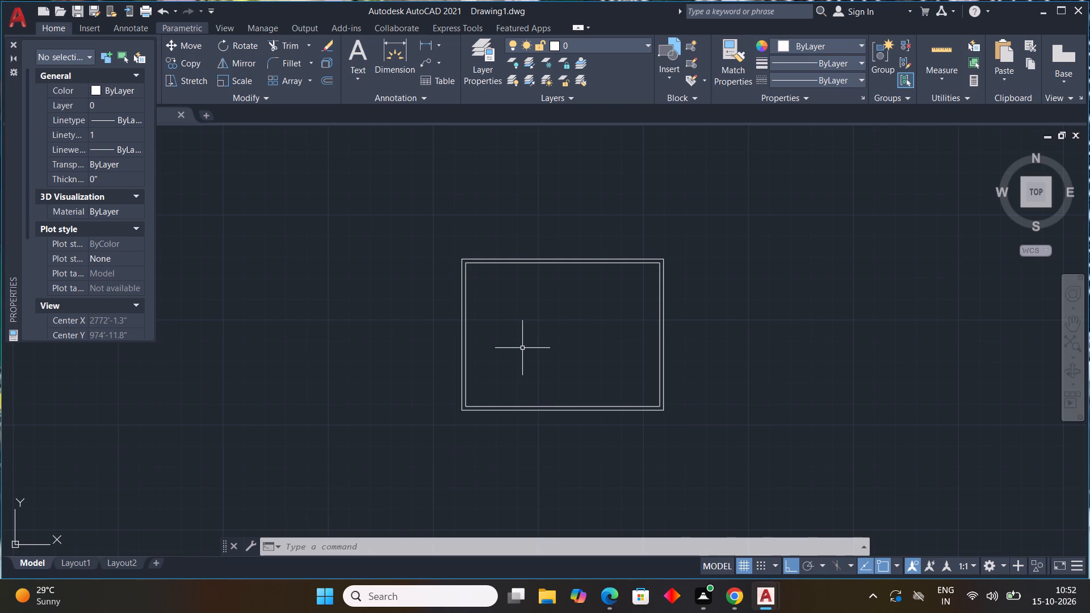
{"action": "type", "text": "OFF"}
{"action": "key", "text": "space"}
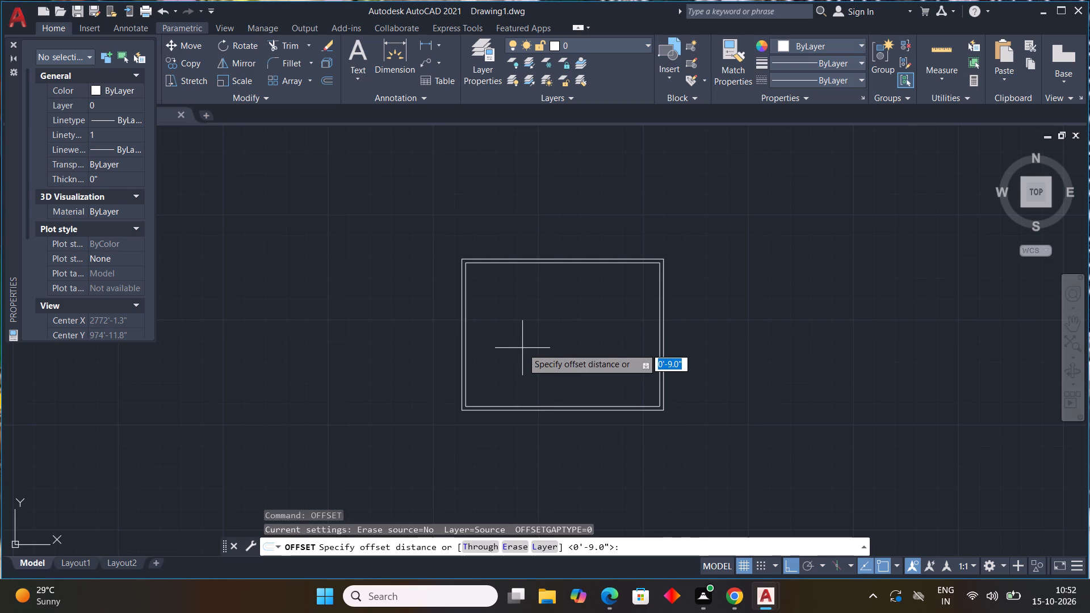
{"action": "type", "text": "12'"}
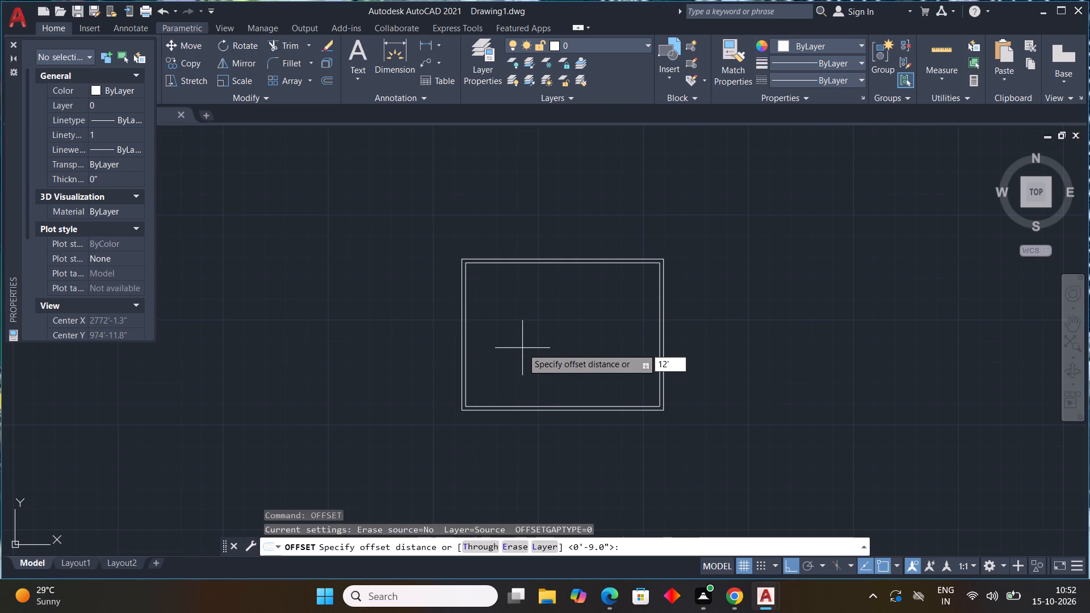
{"action": "key", "text": "0"}
{"action": "key", "text": "shift+quotedbl"}
{"action": "key", "text": "space"}
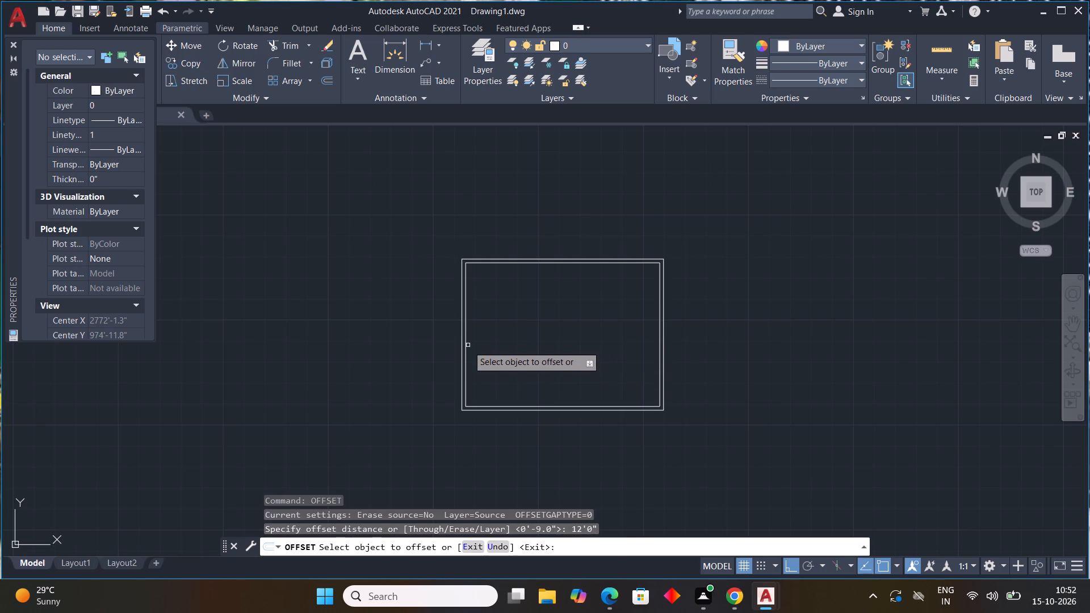
{"action": "left_click", "coordinate": [467, 347]}
{"action": "left_click", "coordinate": [520, 346]}
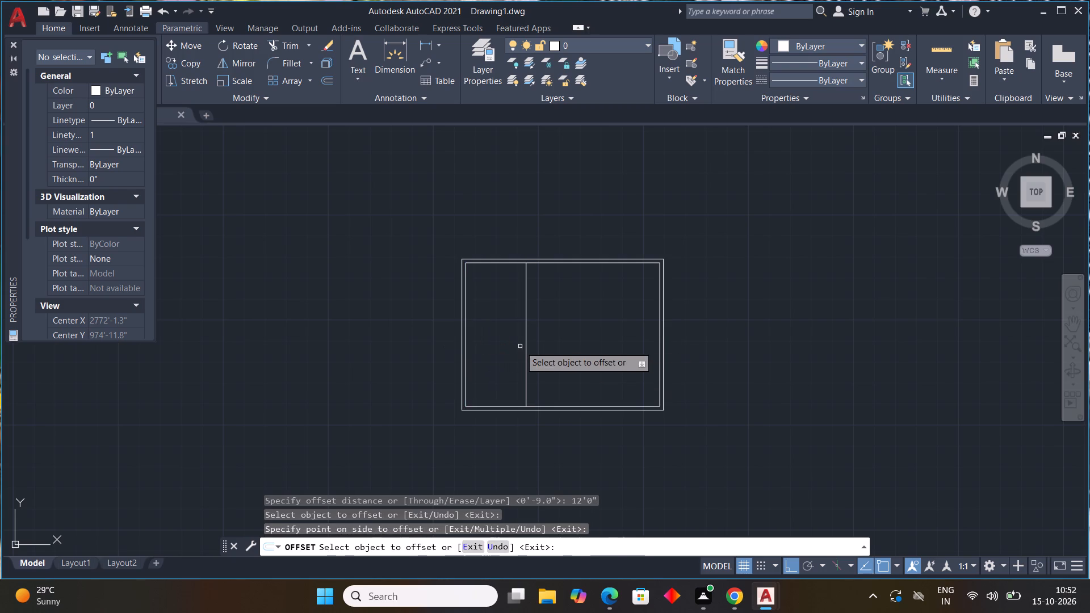
{"action": "key", "text": "Escape"}
Offset the partition line 4.5" to the right to give the partition its thickness.
{"action": "key", "text": "space"}
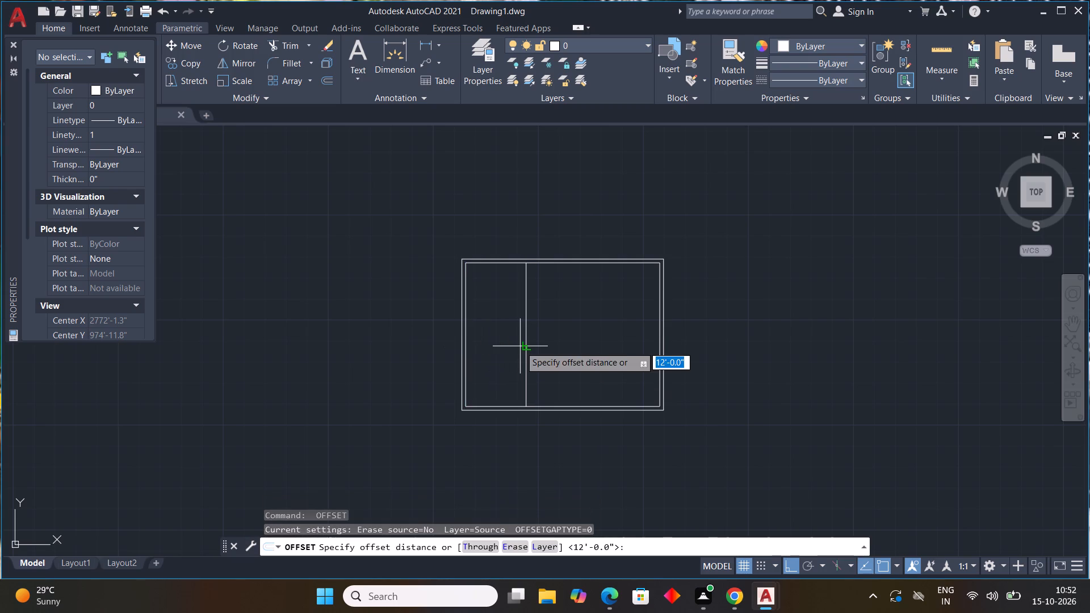
{"action": "type", "text": "4.5"}
{"action": "key", "text": "shift+quotedbl"}
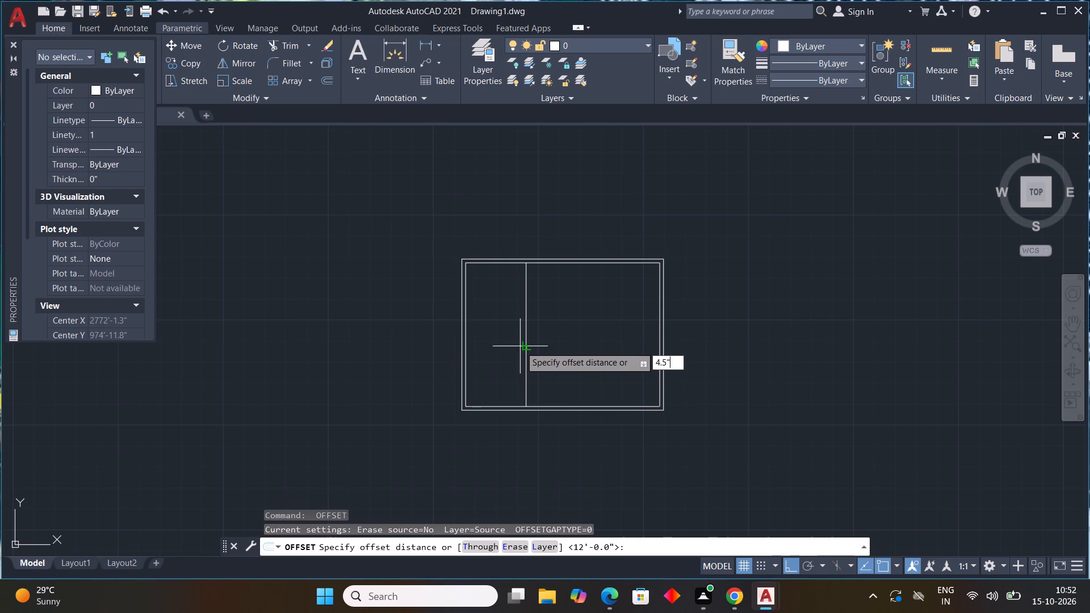
{"action": "key", "text": "Return"}
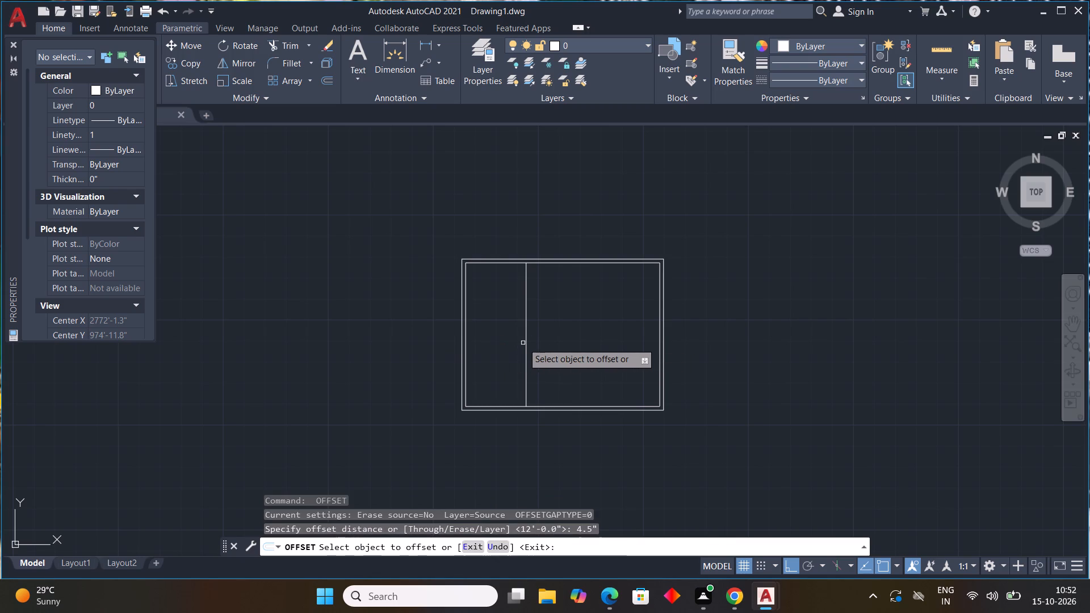
{"action": "left_click_drag", "start_coordinate": [527, 345], "coordinate": [539, 347]}
{"action": "left_click", "coordinate": [564, 345]}
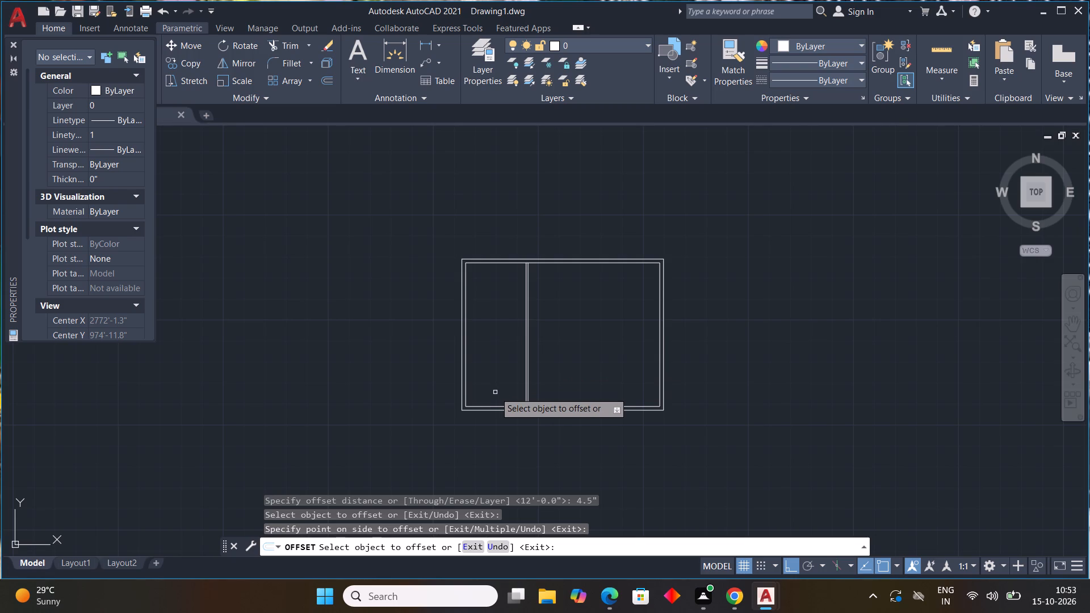
{"action": "scroll", "coordinate": [496, 393], "scroll_direction": "down", "scroll_amount": 2}
{"action": "key", "text": "Escape"}
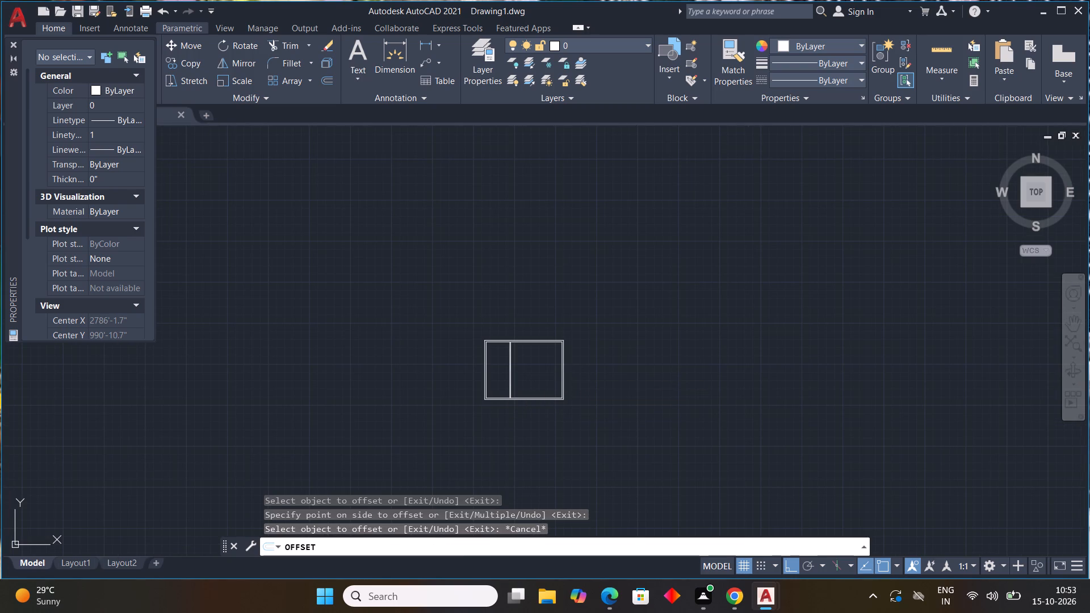
Offset the inner line of the right wall 12'8" into the plan to start a second vertical partition.
{"action": "key", "text": "space"}
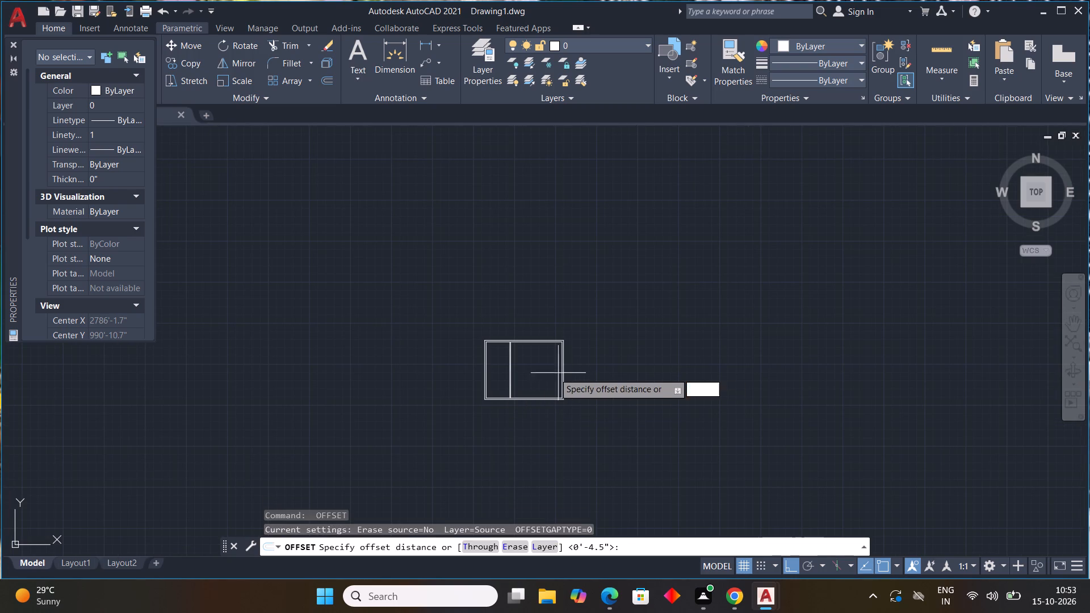
{"action": "key", "text": "1"}
{"action": "key", "text": "3"}
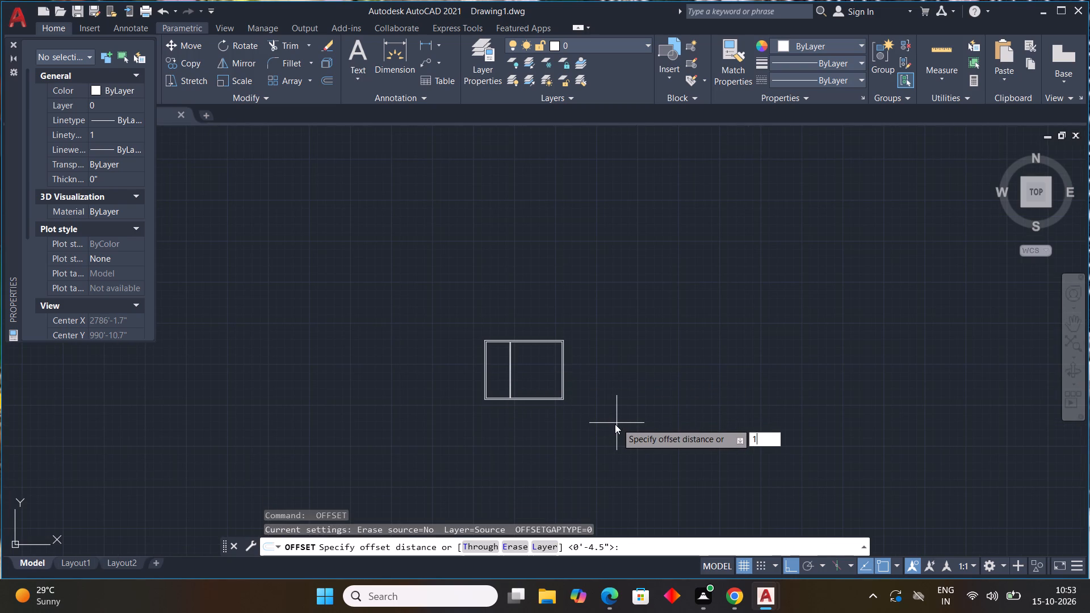
{"action": "key", "text": "BackSpace"}
{"action": "type", "text": "2'"}
{"action": "key", "text": "8"}
{"action": "key", "text": "apostrophe"}
{"action": "key", "text": "BackSpace"}
{"action": "key", "text": "shift+quotedbl"}
{"action": "key", "text": "Return"}
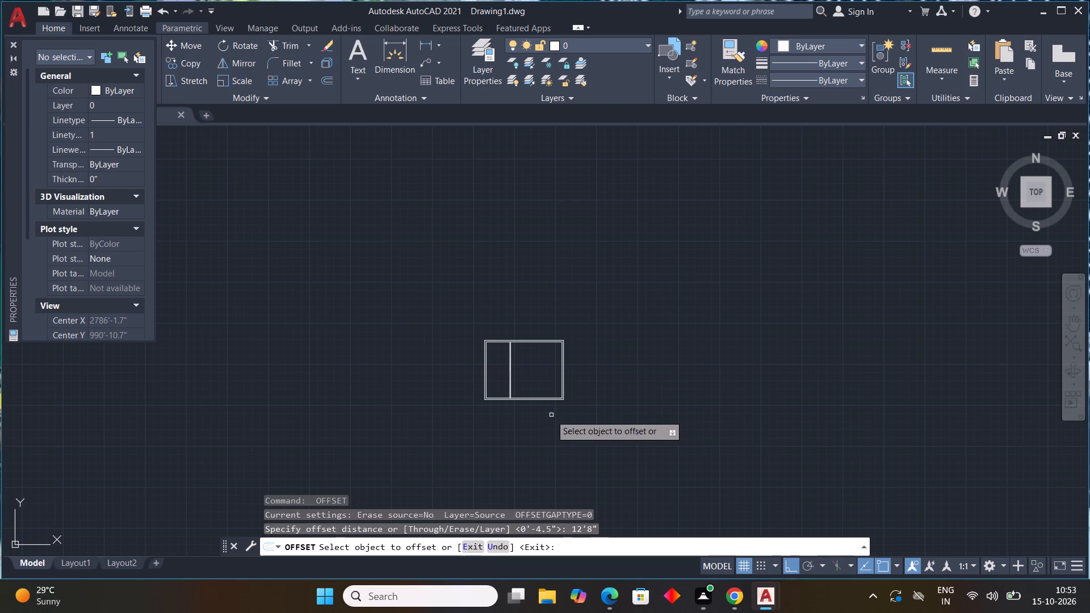
{"action": "scroll", "coordinate": [568, 371], "scroll_direction": "up", "scroll_amount": 3}
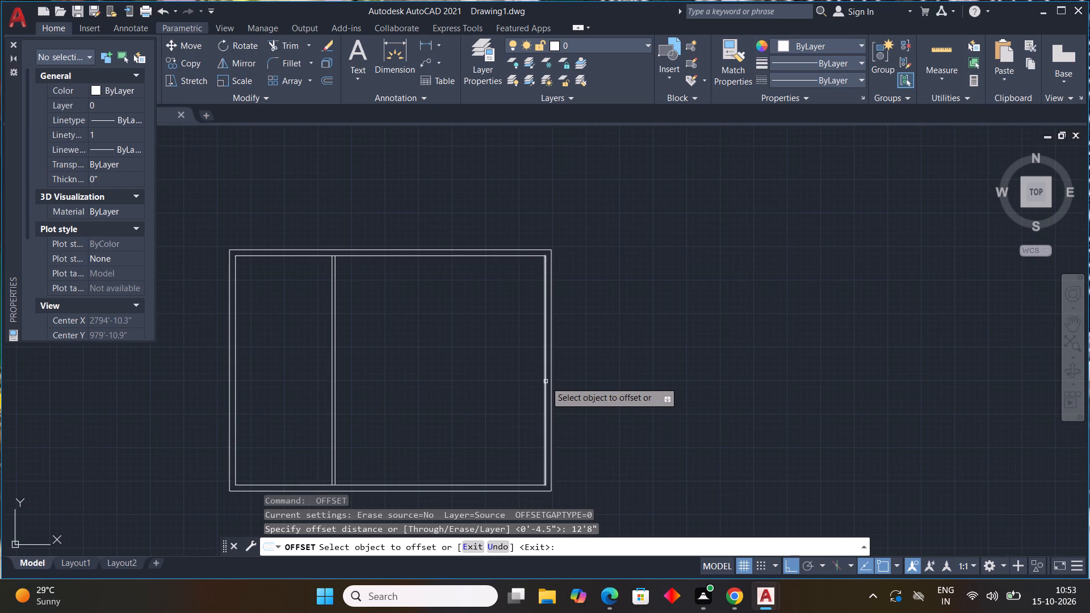
{"action": "left_click", "coordinate": [546, 381]}
{"action": "left_click", "coordinate": [404, 372]}
{"action": "key", "text": "Escape"}
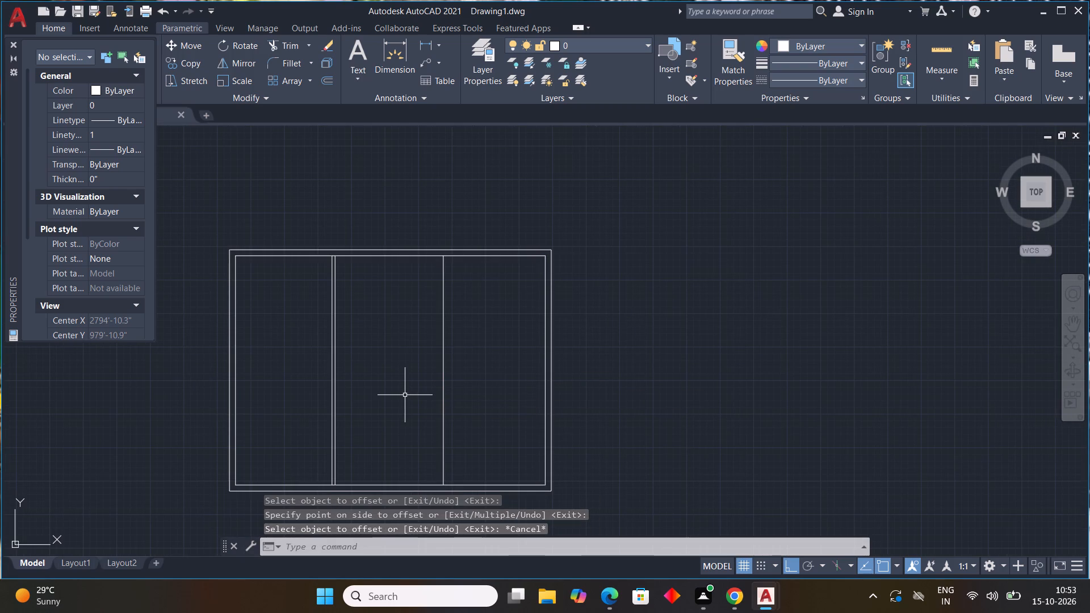
Offset the second vertical partition line 4.5" to the left to give the partition its thickness.
{"action": "key", "text": "space"}
{"action": "type", "text": "4.5\""}
{"action": "key", "text": "Return"}
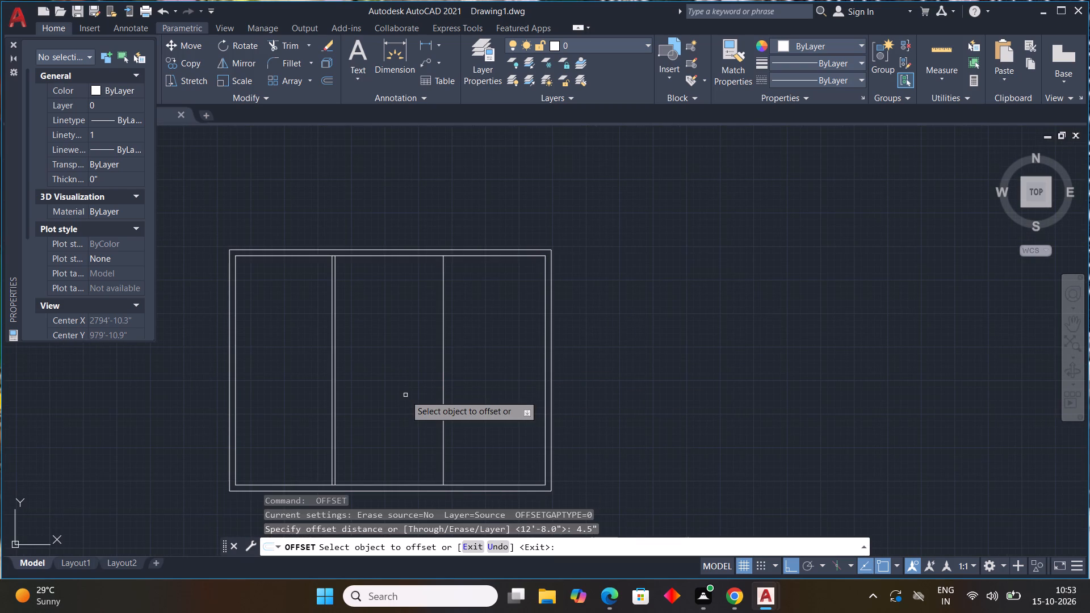
{"action": "left_click", "coordinate": [443, 345]}
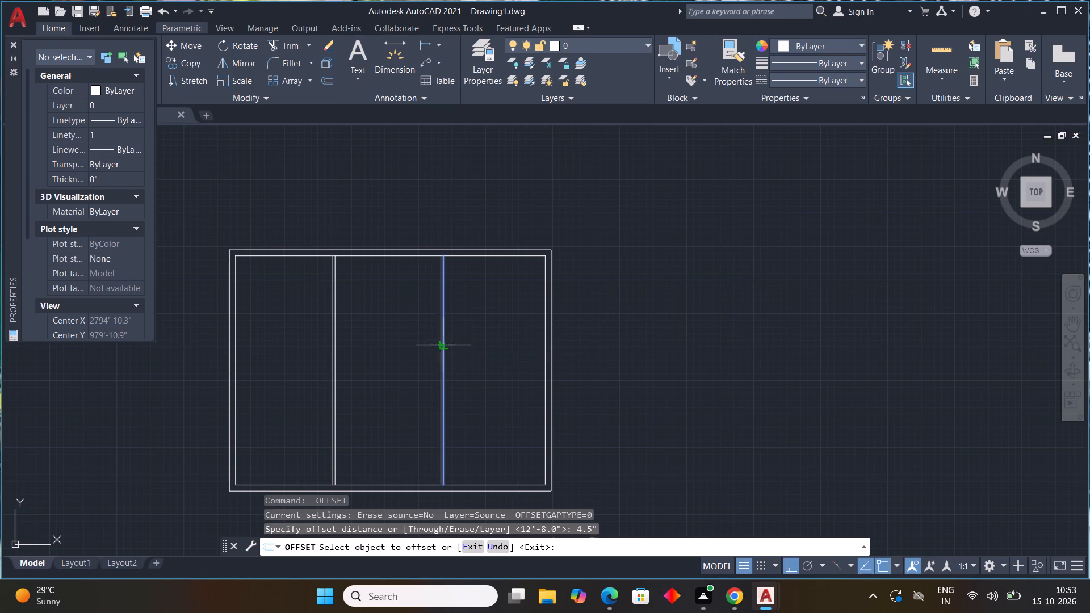
{"action": "left_click", "coordinate": [398, 335]}
{"action": "key", "text": "Escape"}
{"action": "key", "text": "Escape"}
{"action": "key", "text": "Escape"}
{"action": "key", "text": "Escape"}
{"action": "key", "text": "Escape"}
{"action": "key", "text": "Escape"}
{"action": "key", "text": "Escape"}
{"action": "key", "text": "Escape"}
{"action": "key", "text": "Escape"}
{"action": "key", "text": "Escape"}
{"action": "key", "text": "Escape"}
{"action": "key", "text": "Escape"}
{"action": "key", "text": "Escape"}
{"action": "key", "text": "Escape"}
{"action": "key", "text": "Escape"}
{"action": "key", "text": "Escape"}
{"action": "key", "text": "Escape"}
{"action": "key", "text": "Escape"}
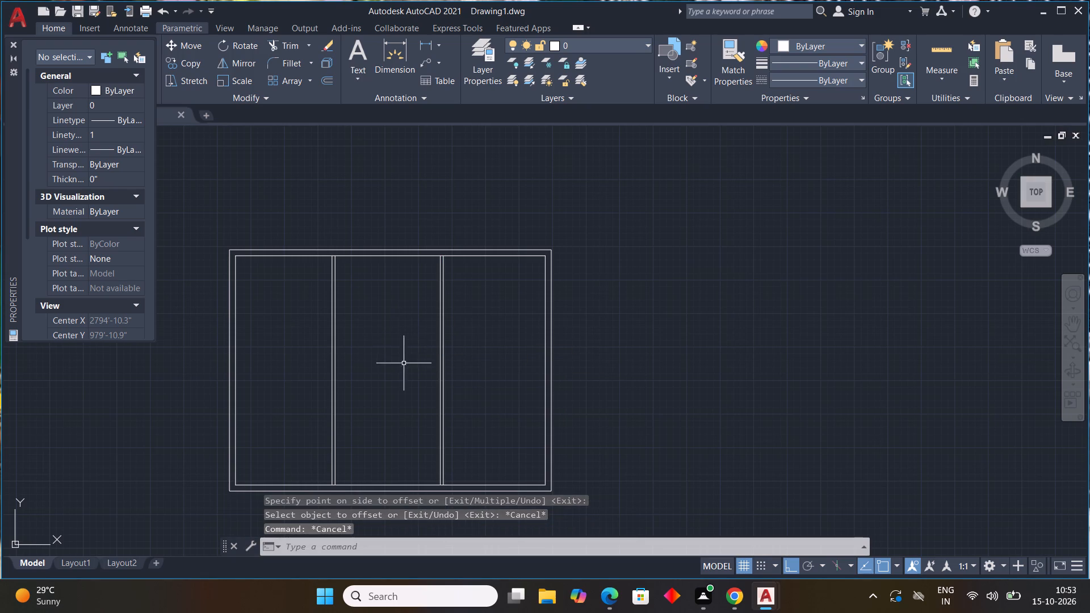
Trim the top wall's inner line where it crosses between the two lines of each vertical partition.
{"action": "scroll", "coordinate": [405, 365], "scroll_direction": "down", "scroll_amount": 2}
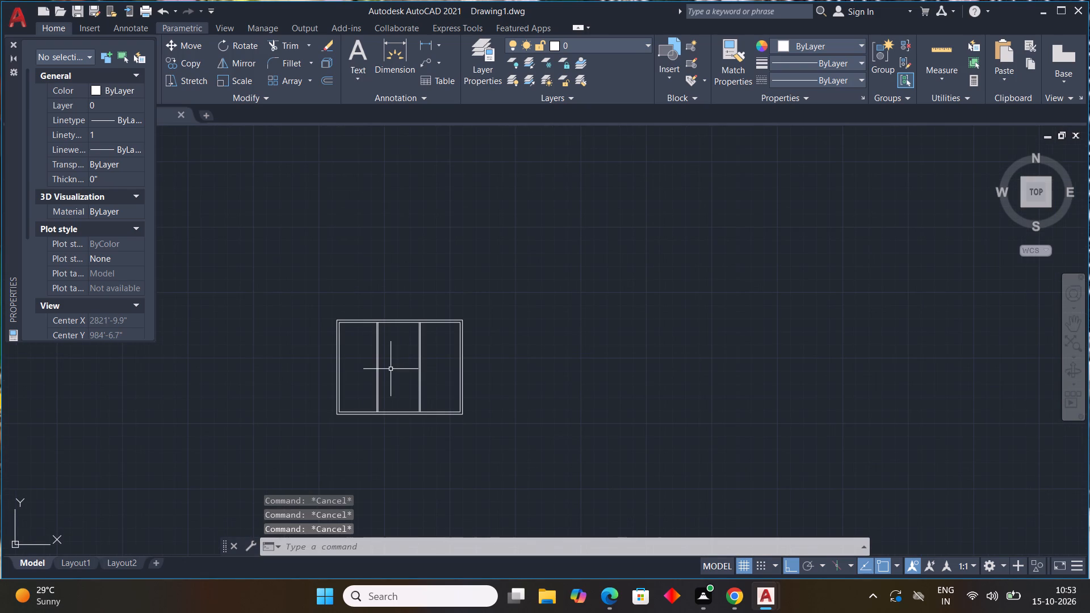
{"action": "scroll", "coordinate": [389, 320], "scroll_direction": "up", "scroll_amount": 1}
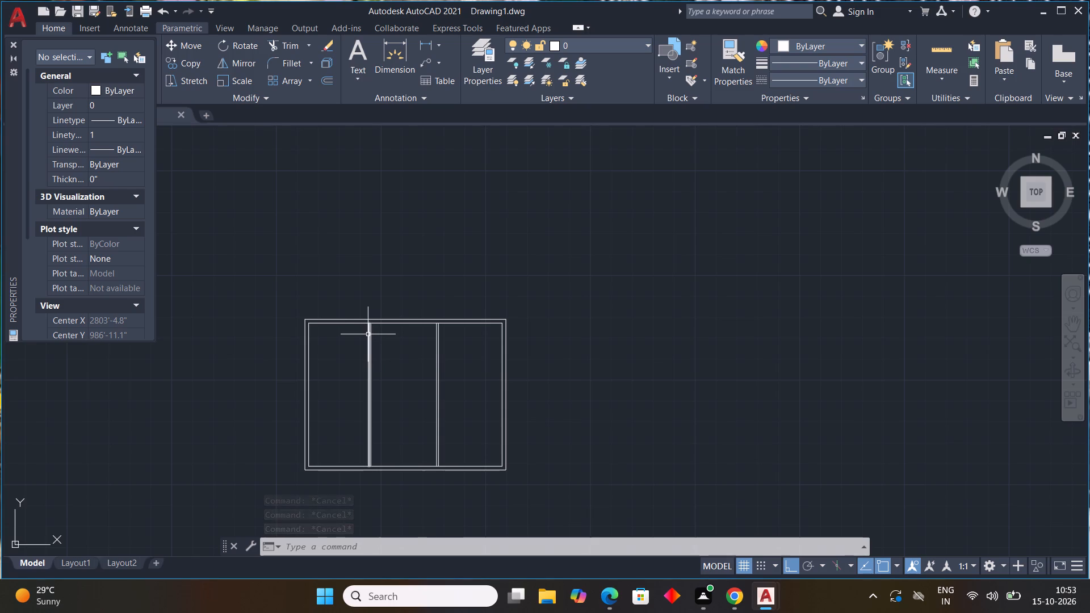
{"action": "type", "text": "TR"}
{"action": "key", "text": "space"}
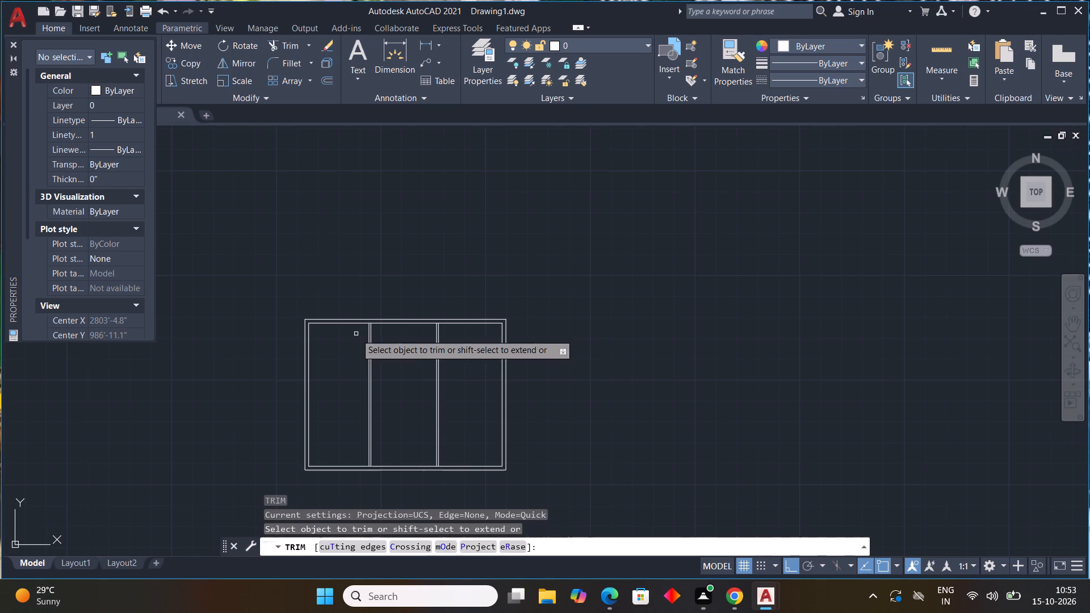
{"action": "scroll", "coordinate": [356, 334], "scroll_direction": "up", "scroll_amount": 5}
{"action": "left_click_drag", "start_coordinate": [490, 208], "coordinate": [491, 224]}
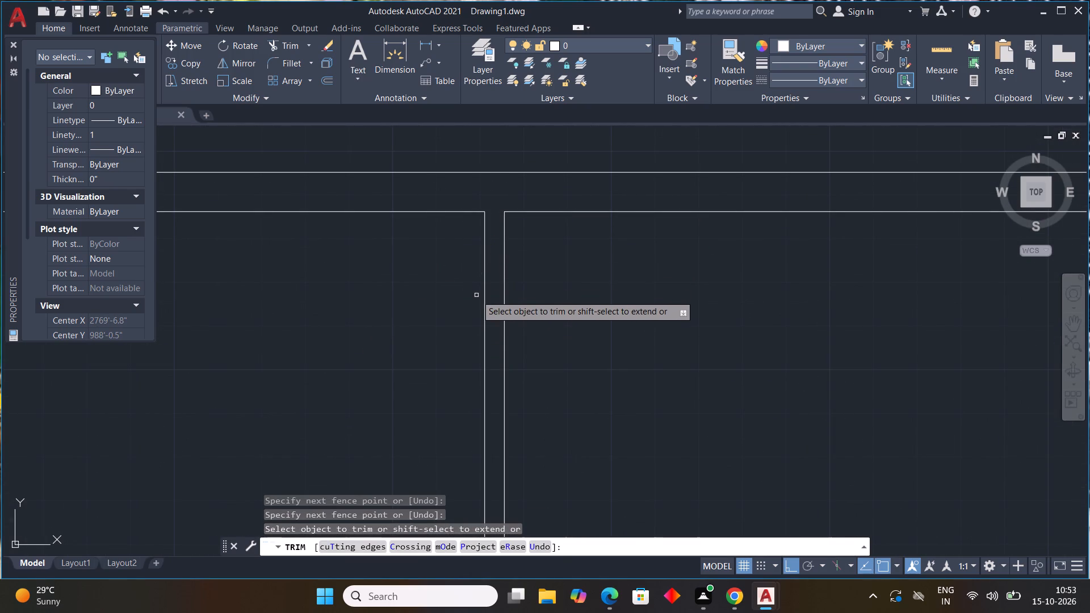
{"action": "scroll", "coordinate": [476, 296], "scroll_direction": "down", "scroll_amount": 2}
{"action": "middle_click_drag", "start_coordinate": [657, 313], "coordinate": [471, 385]}
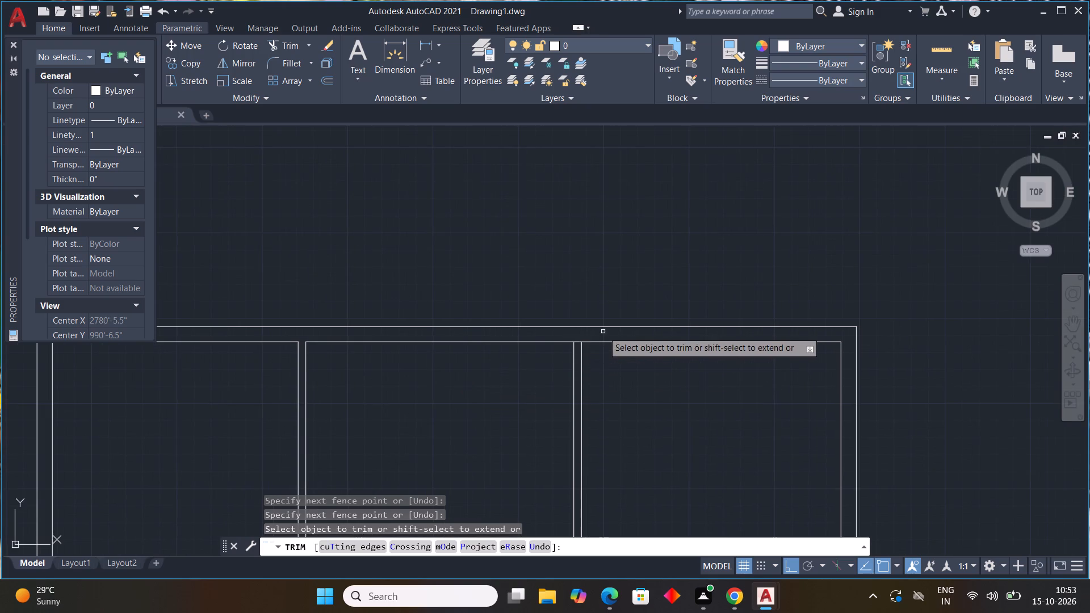
{"action": "scroll", "coordinate": [596, 334], "scroll_direction": "up", "scroll_amount": 2}
{"action": "left_click_drag", "start_coordinate": [540, 342], "coordinate": [544, 359]}
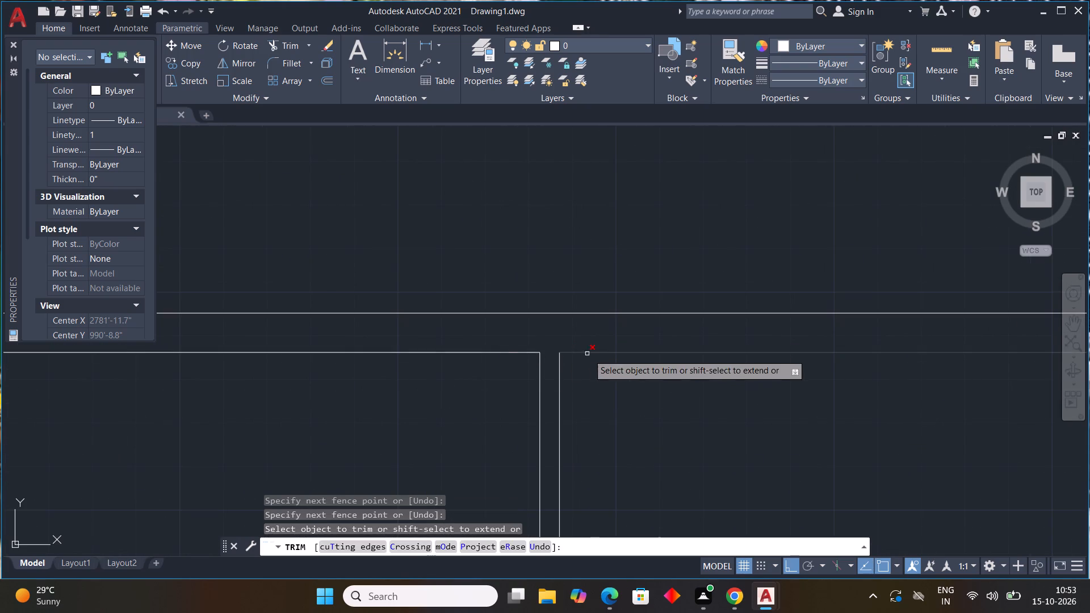
{"action": "scroll", "coordinate": [592, 356], "scroll_direction": "down", "scroll_amount": 4}
{"action": "key", "text": "Escape"}
{"action": "key", "text": "Escape"}
{"action": "key", "text": "Escape"}
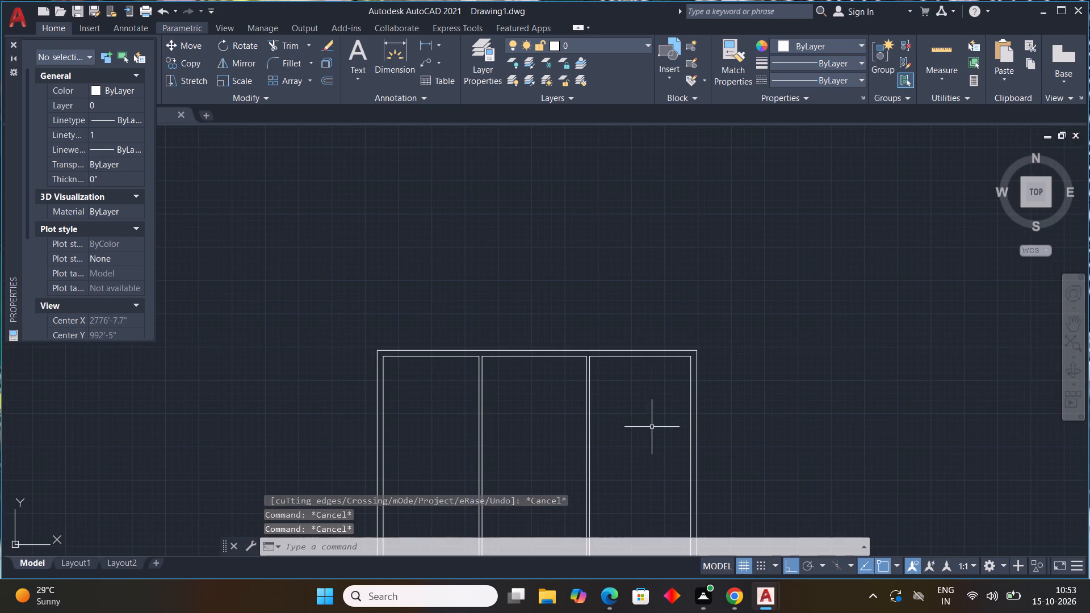
{"action": "key", "text": "Escape"}
{"action": "key", "text": "Escape"}
{"action": "key", "text": "Escape"}
Offset the top wall's inner line in the left bay 12'0" downward to start a horizontal partition.
{"action": "type", "text": "OFF"}
{"action": "key", "text": "space"}
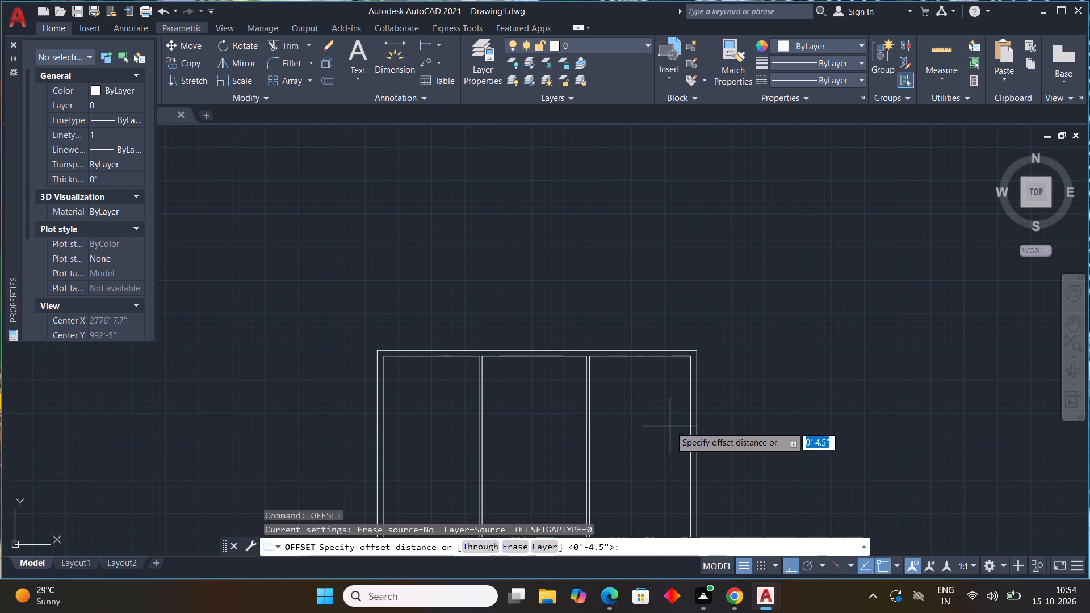
{"action": "type", "text": "12'0\""}
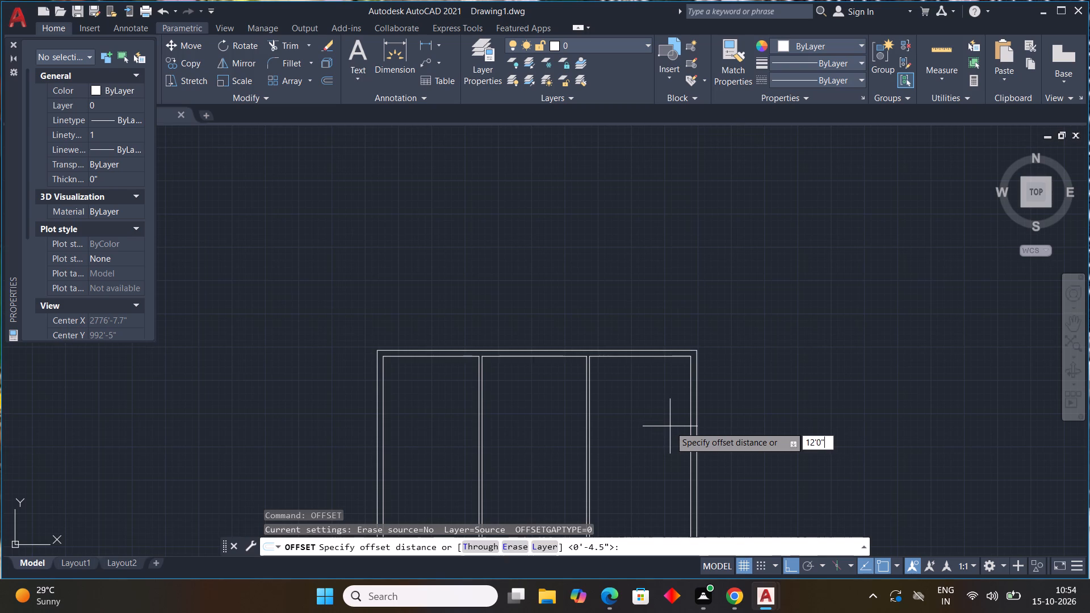
{"action": "key", "text": "Return"}
{"action": "scroll", "coordinate": [410, 401], "scroll_direction": "down", "scroll_amount": 3}
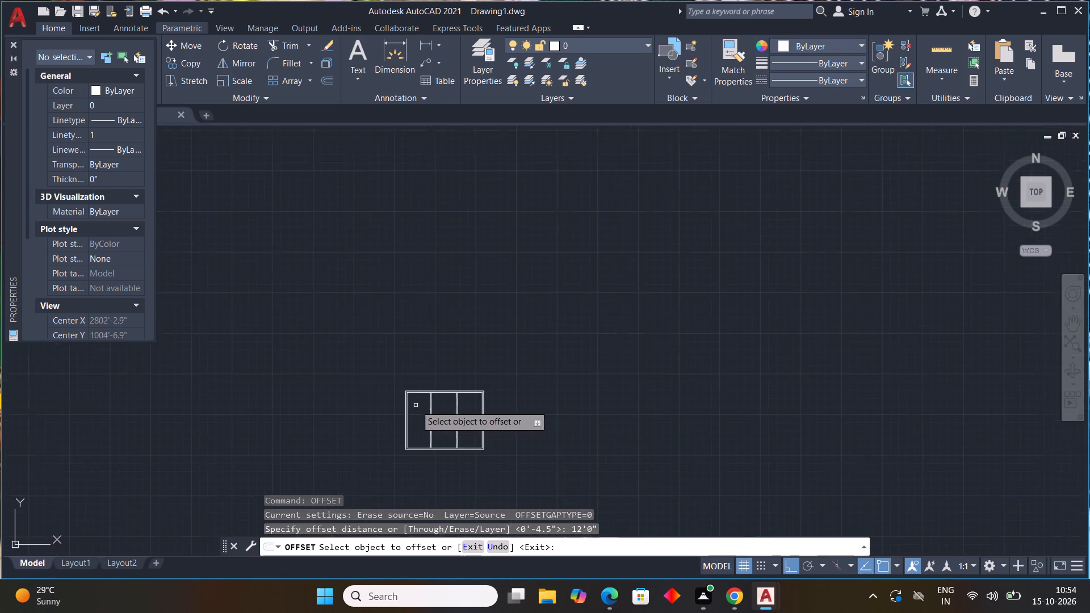
{"action": "scroll", "coordinate": [427, 409], "scroll_direction": "up", "scroll_amount": 3}
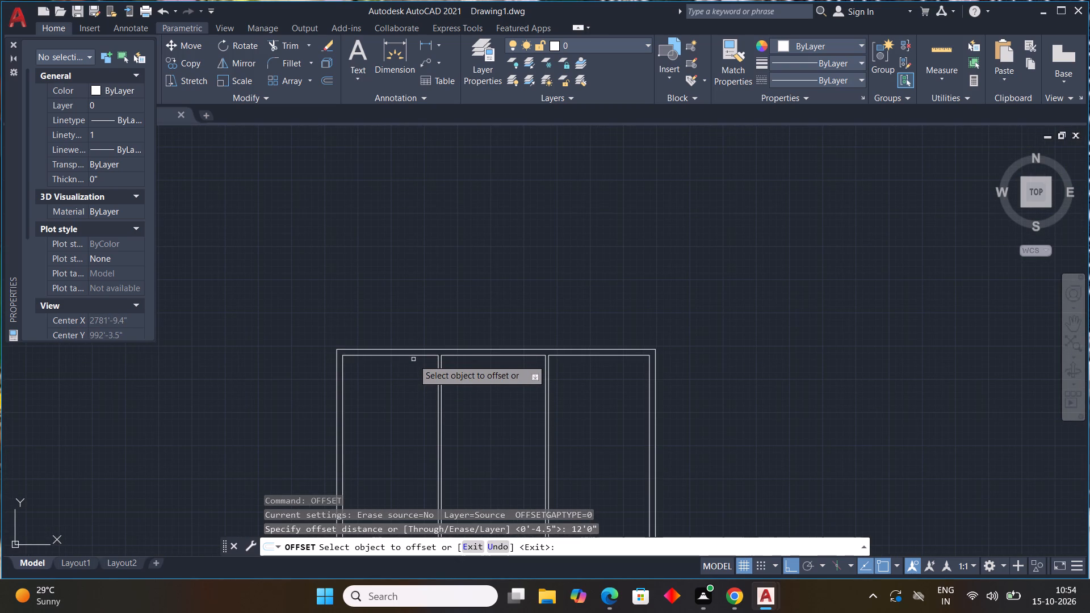
{"action": "left_click", "coordinate": [412, 356]}
{"action": "left_click", "coordinate": [413, 389]}
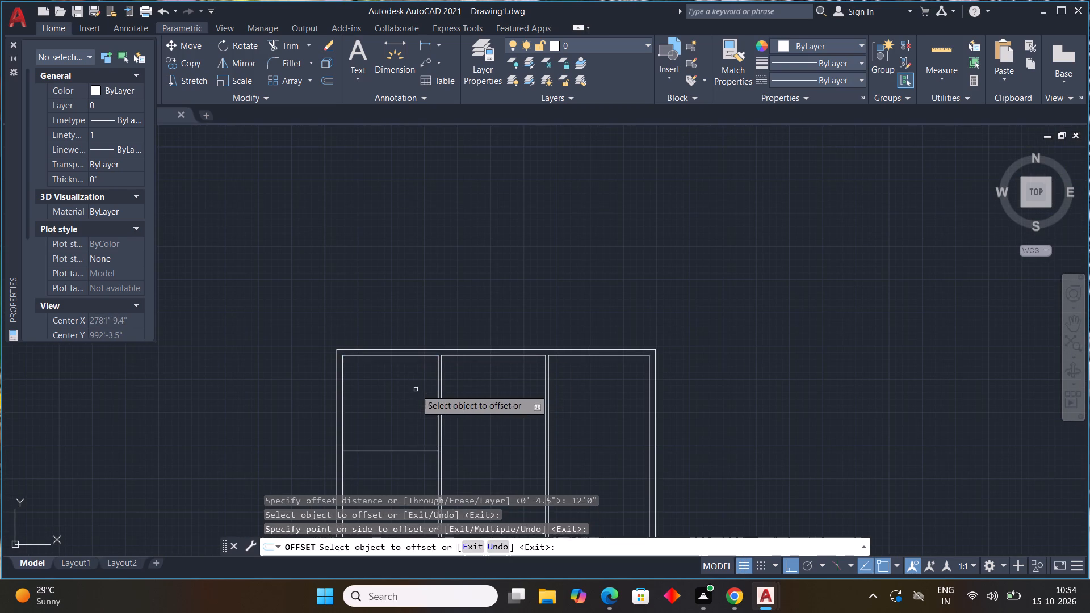
{"action": "middle_click_drag", "start_coordinate": [401, 396], "coordinate": [400, 286]}
{"action": "key", "text": "Escape"}
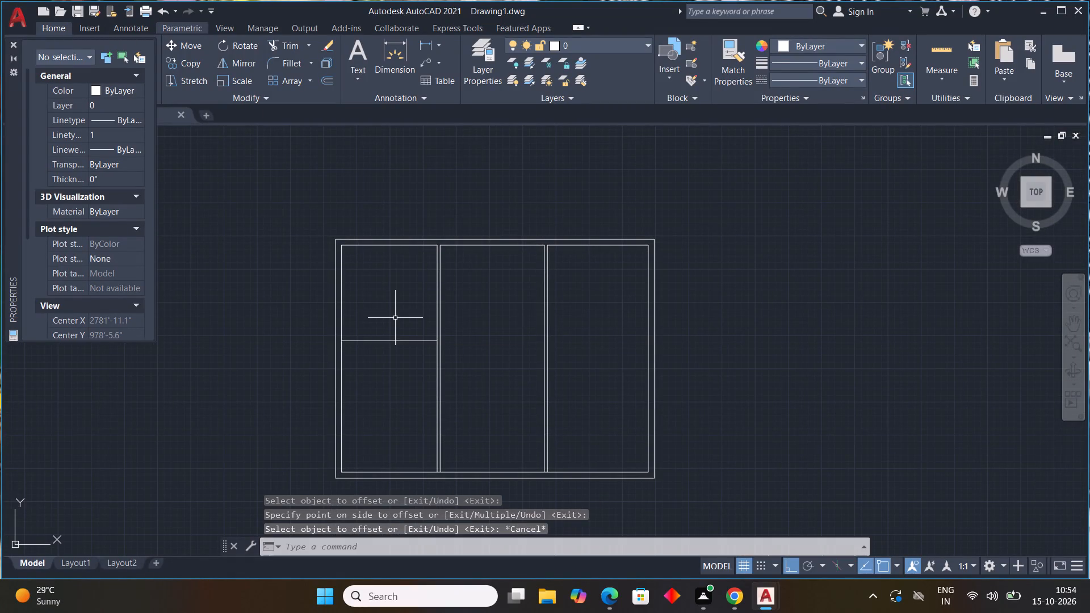
Offset the left bay's horizontal partition line 4.5" downward to give the partition its thickness.
{"action": "key", "text": "space"}
{"action": "type", "text": "4.5"}
{"action": "key", "text": "shift+quotedbl"}
{"action": "key", "text": "Return"}
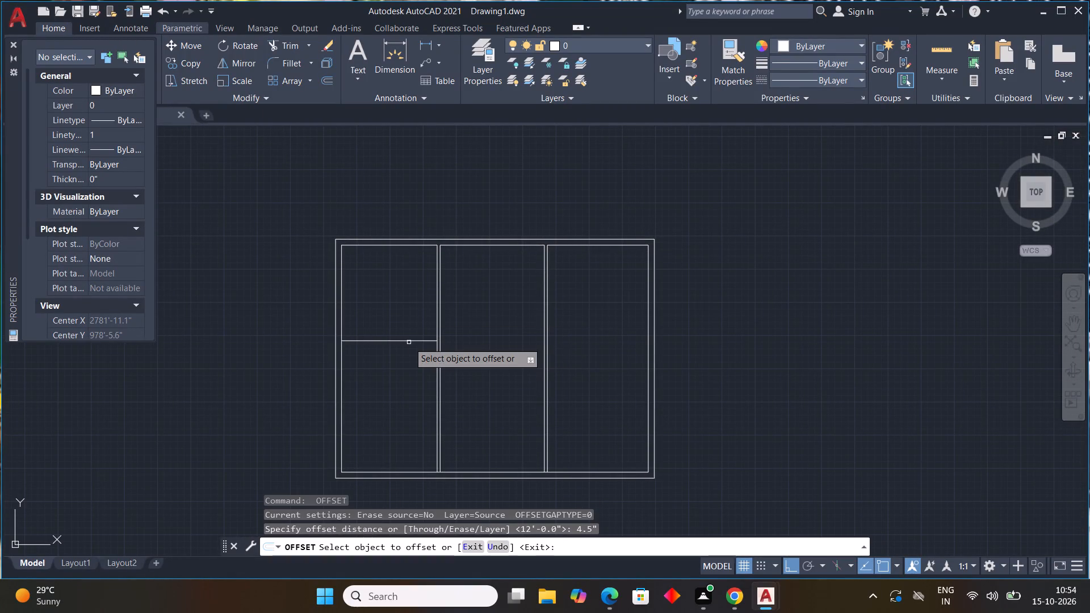
{"action": "left_click", "coordinate": [409, 342]}
{"action": "left_click", "coordinate": [411, 358]}
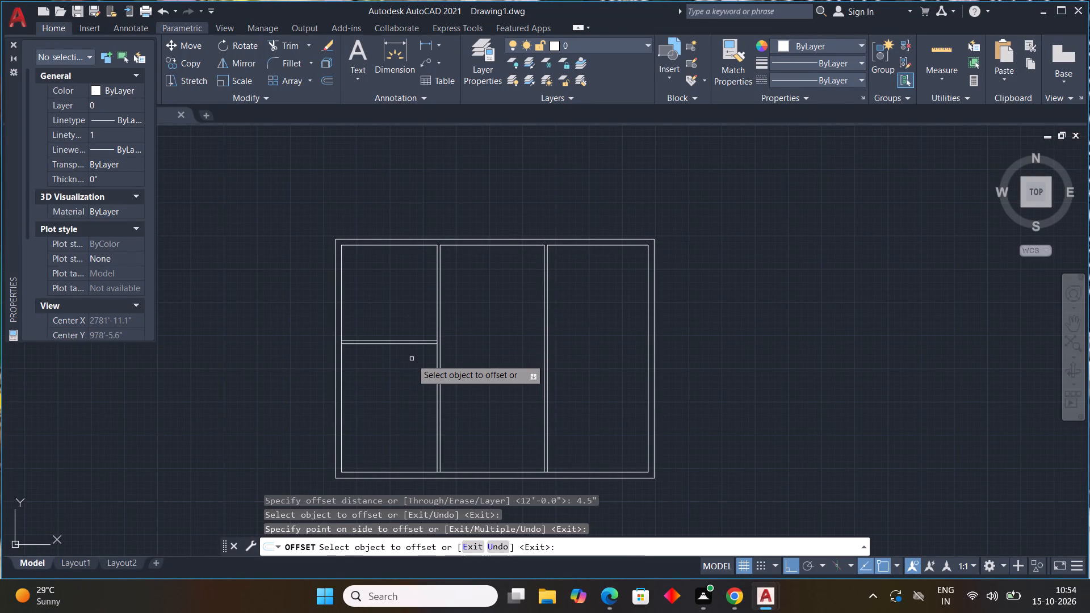
{"action": "key", "text": "Escape"}
{"action": "key", "text": "Escape"}
{"action": "key", "text": "Escape"}
{"action": "key", "text": "Escape"}
{"action": "key", "text": "Escape"}
{"action": "key", "text": "Escape"}
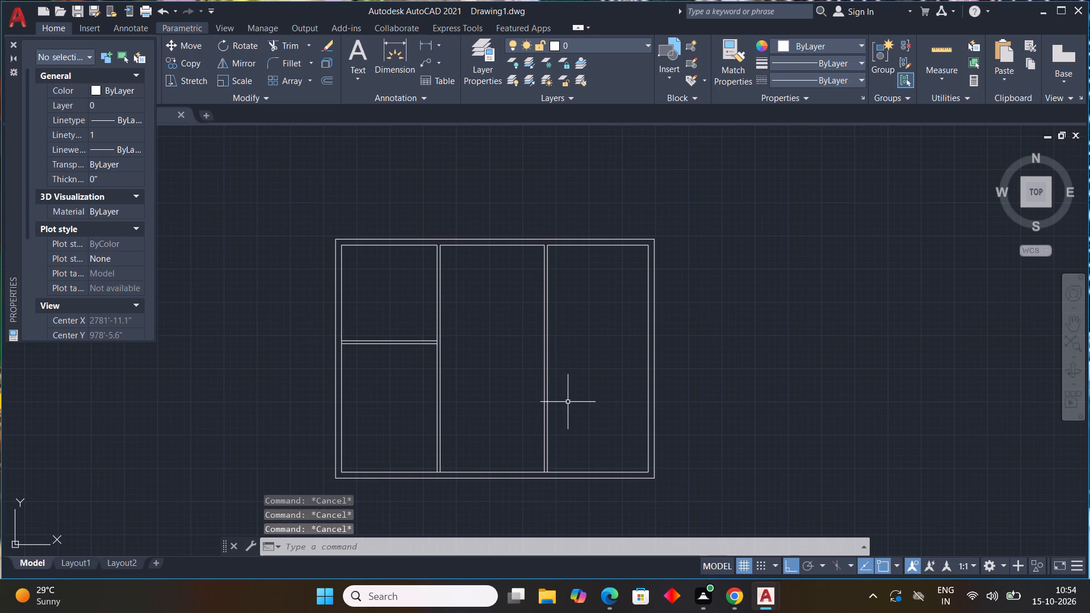
Offset the top wall's inner line in the right bay 10'8" downward to start a horizontal partition.
{"action": "scroll", "coordinate": [571, 401], "scroll_direction": "down", "scroll_amount": 1}
{"action": "middle_click_drag", "start_coordinate": [588, 356], "coordinate": [469, 377]}
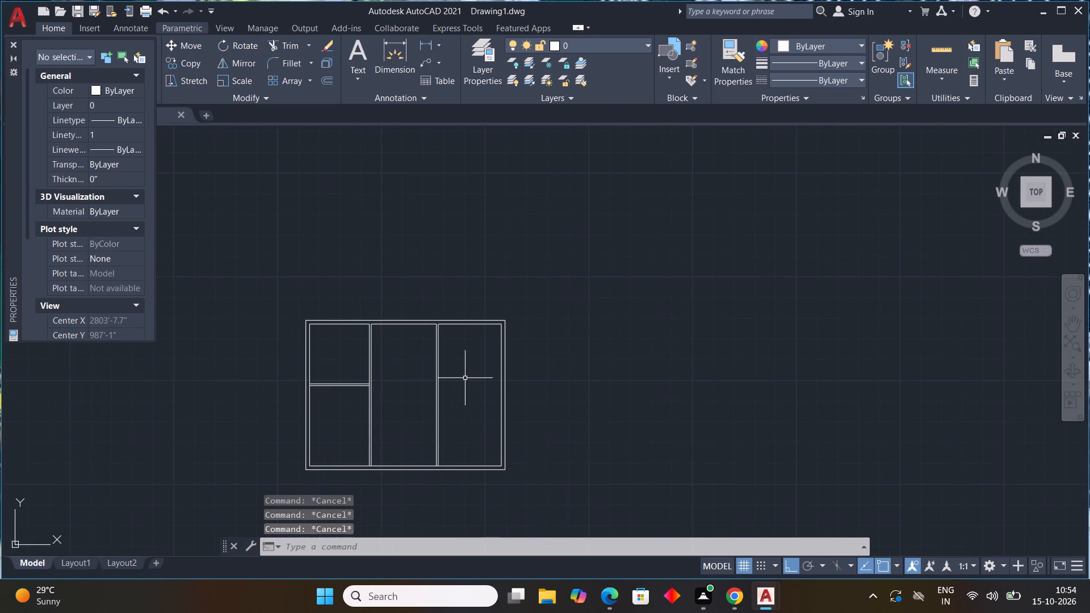
{"action": "type", "text": "OFF"}
{"action": "key", "text": "space"}
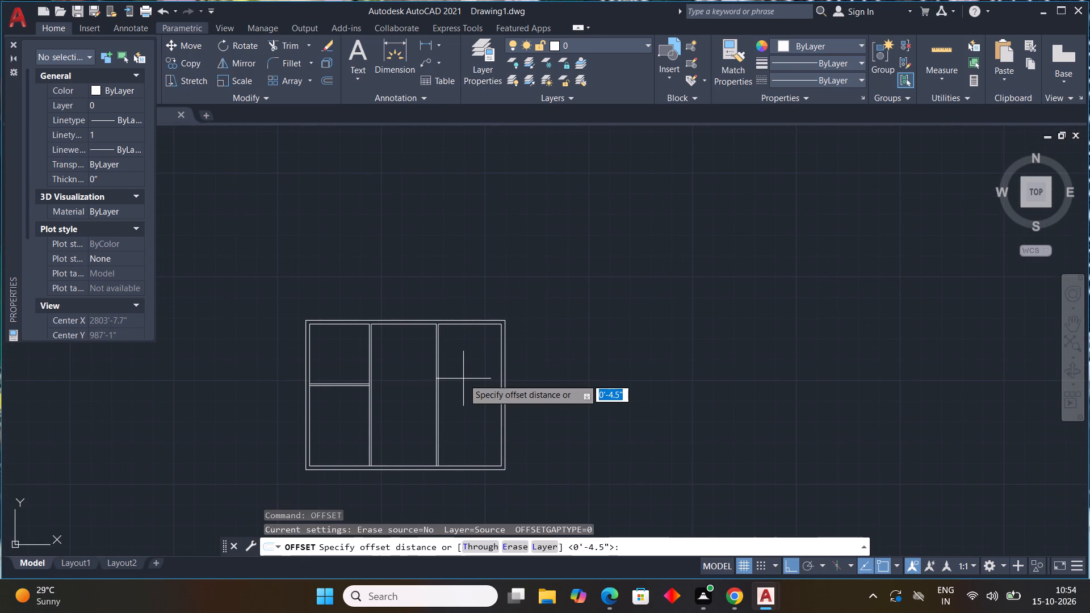
{"action": "type", "text": "10'"}
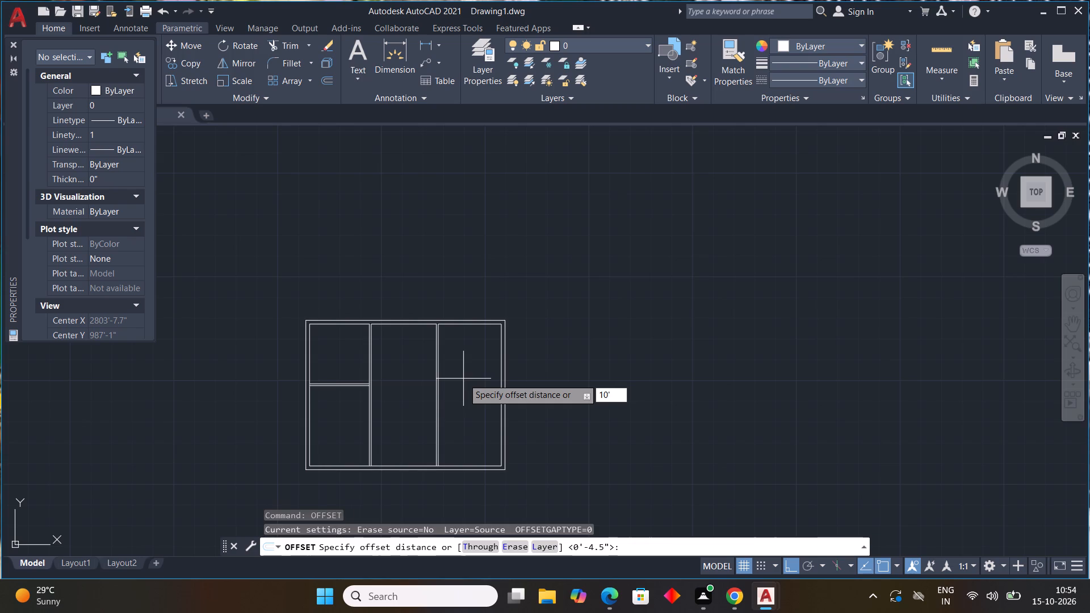
{"action": "key", "text": "8"}
{"action": "key", "text": "shift+quotedbl"}
{"action": "key", "text": "Return"}
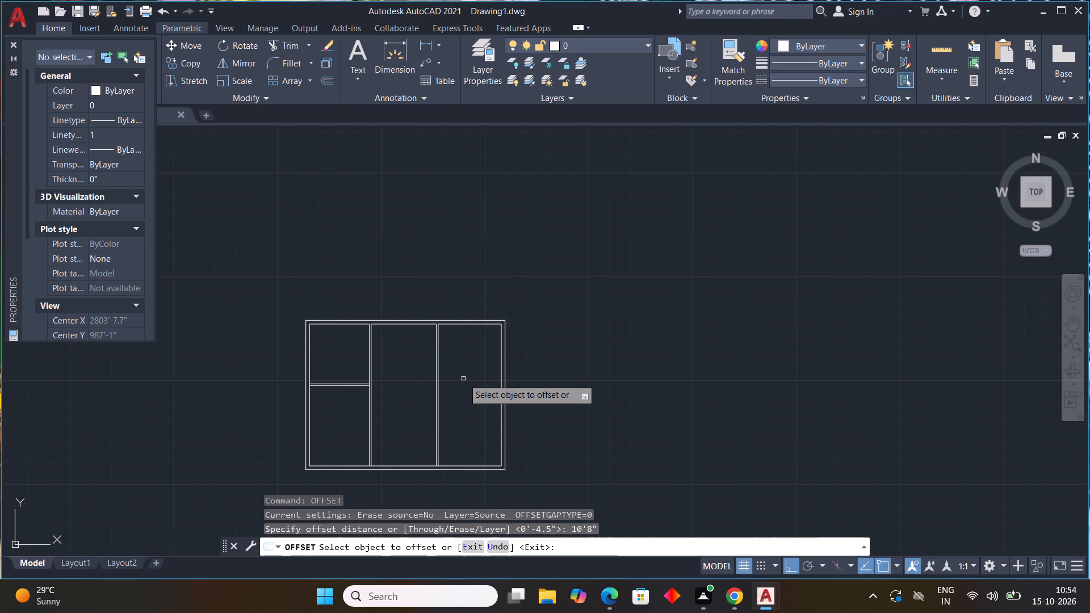
{"action": "left_click", "coordinate": [489, 323]}
{"action": "left_click", "coordinate": [476, 427]}
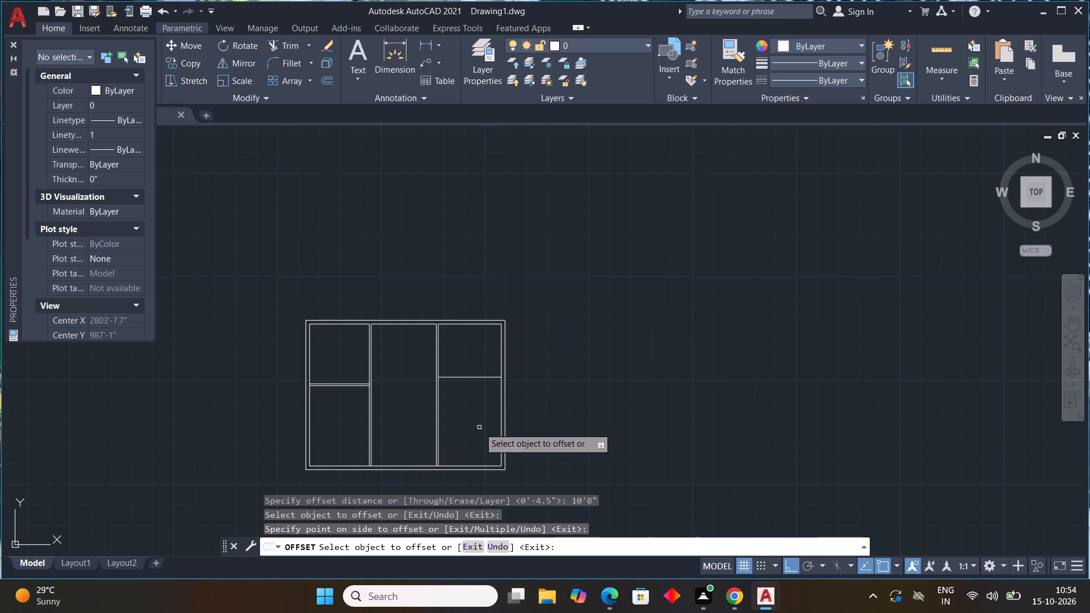
{"action": "key", "text": "Escape"}
Offset the right bay's horizontal partition line 4.5" downward to give the partition its thickness.
{"action": "key", "text": "space"}
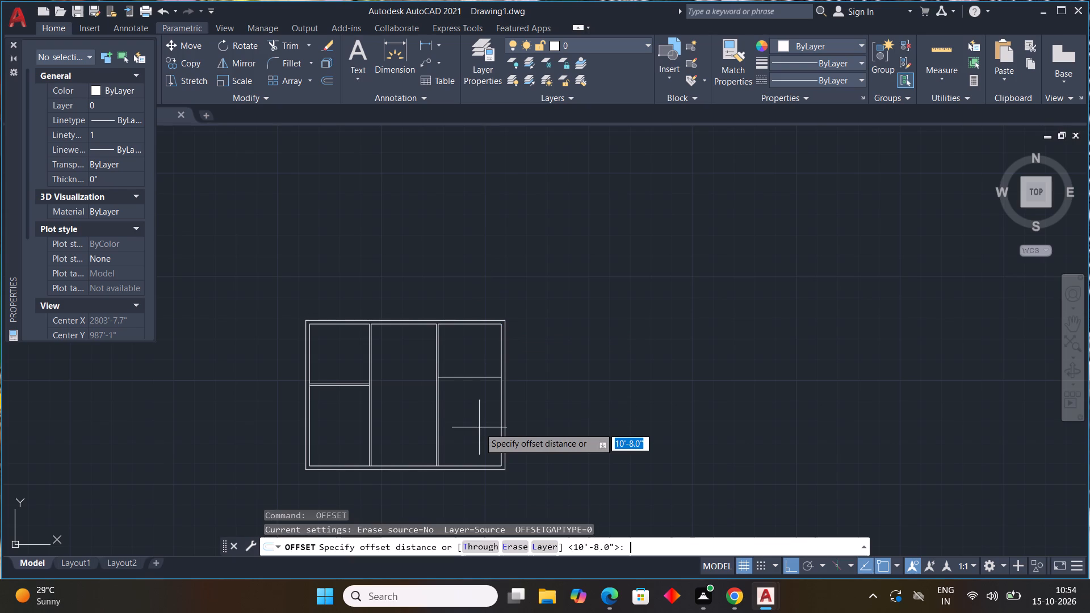
{"action": "type", "text": "4.5\""}
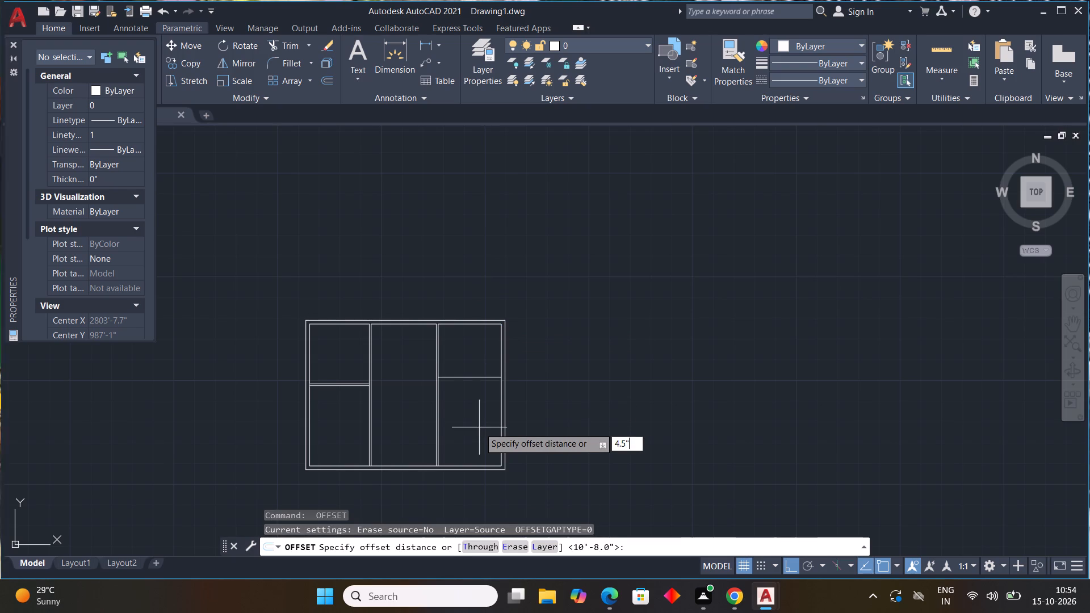
{"action": "key", "text": "Return"}
{"action": "scroll", "coordinate": [479, 427], "scroll_direction": "up", "scroll_amount": 1}
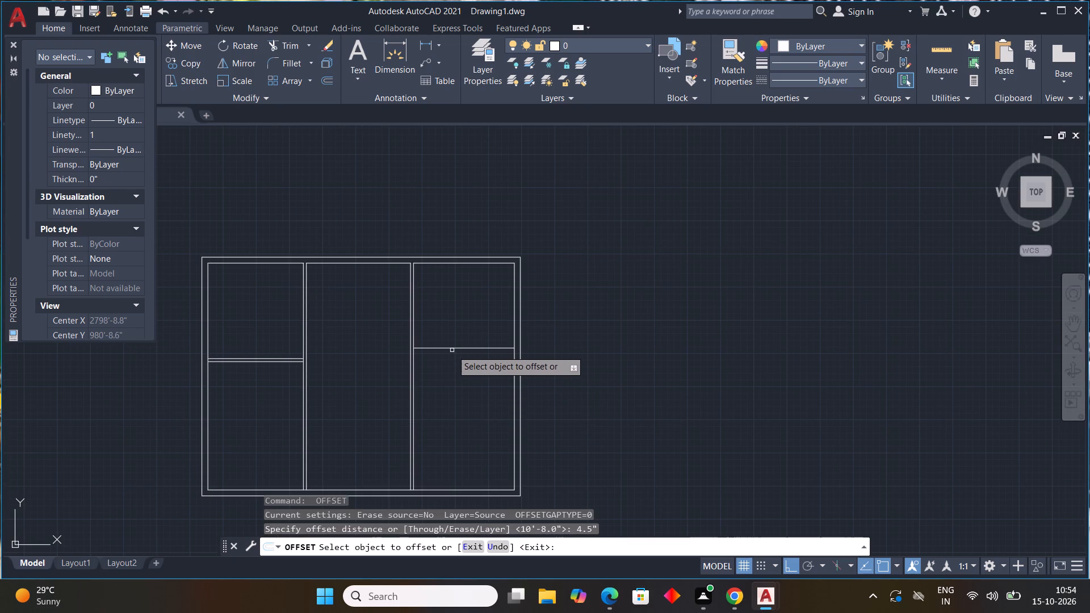
{"action": "left_click_drag", "start_coordinate": [455, 347], "coordinate": [456, 353]}
{"action": "left_click", "coordinate": [456, 368]}
{"action": "key", "text": "Escape"}
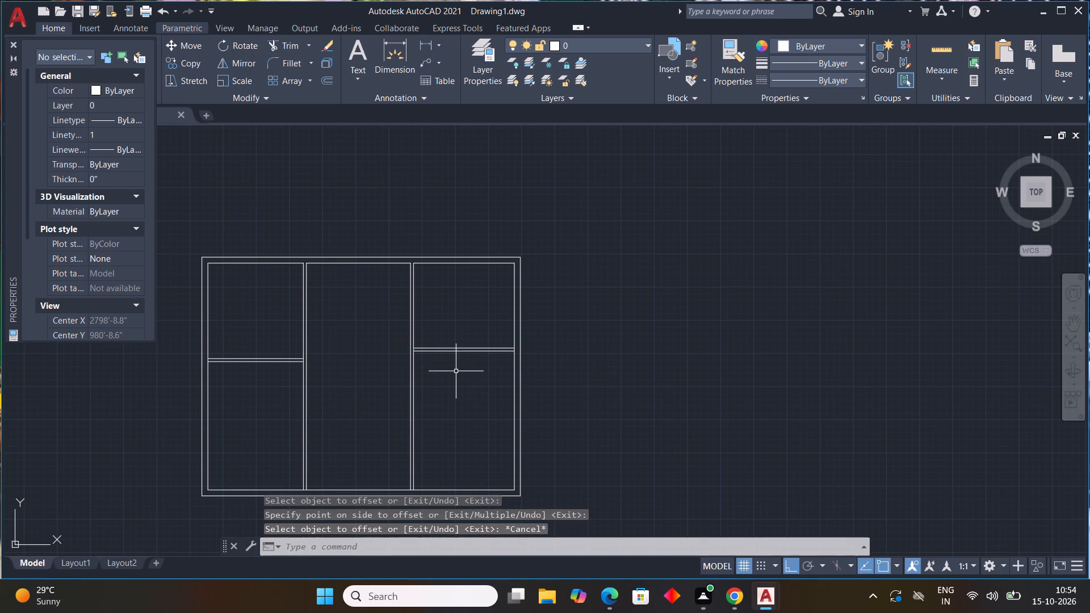
Draw a short line across the right vertical partition's thickness, extending the lower line of the right bay's horizontal partition.
{"action": "scroll", "coordinate": [431, 350], "scroll_direction": "up", "scroll_amount": 3}
{"action": "key", "text": "l"}
{"action": "key", "text": "space"}
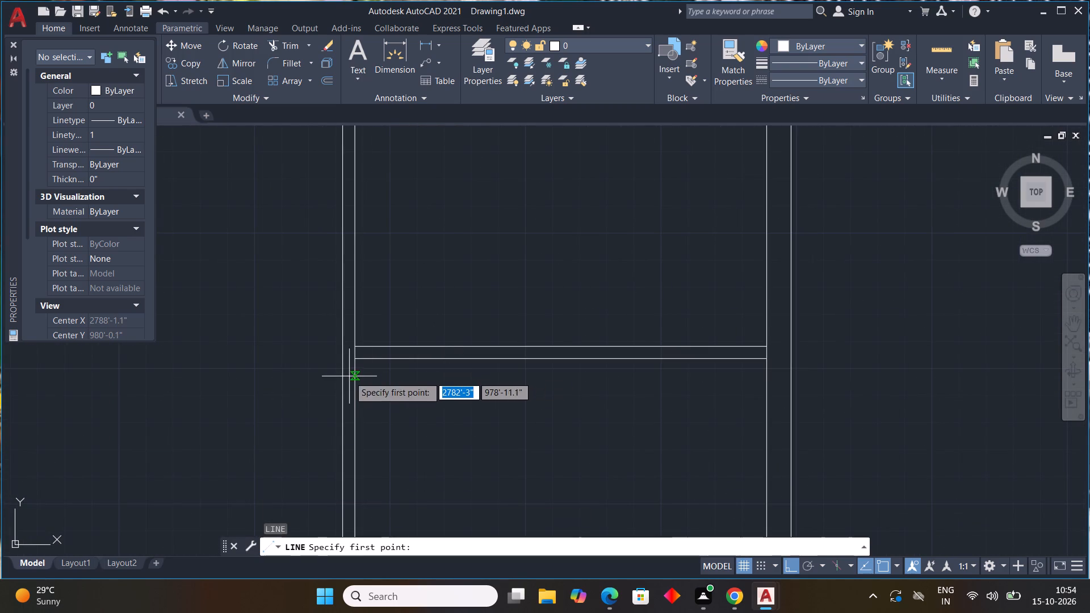
{"action": "scroll", "coordinate": [350, 369], "scroll_direction": "up", "scroll_amount": 2}
{"action": "left_click", "coordinate": [364, 345]}
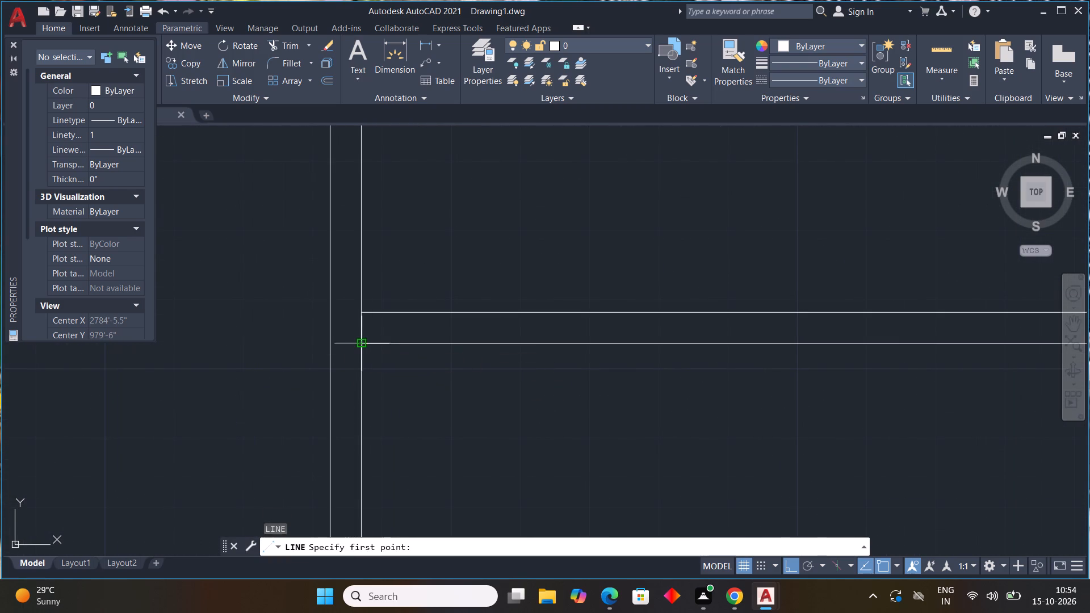
{"action": "left_click", "coordinate": [333, 345]}
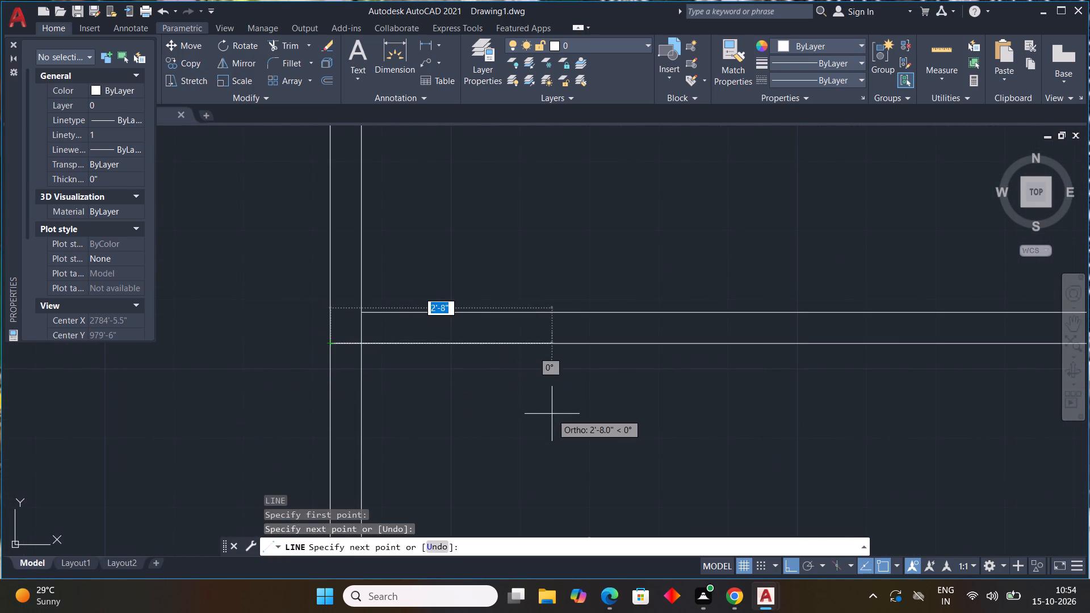
{"action": "key", "text": "Escape"}
Offset the lower line of the right bay's horizontal partition 4'0" downward to start a second horizontal partition.
{"action": "scroll", "coordinate": [552, 415], "scroll_direction": "down", "scroll_amount": 5}
{"action": "middle_click_drag", "start_coordinate": [596, 465], "coordinate": [483, 402]}
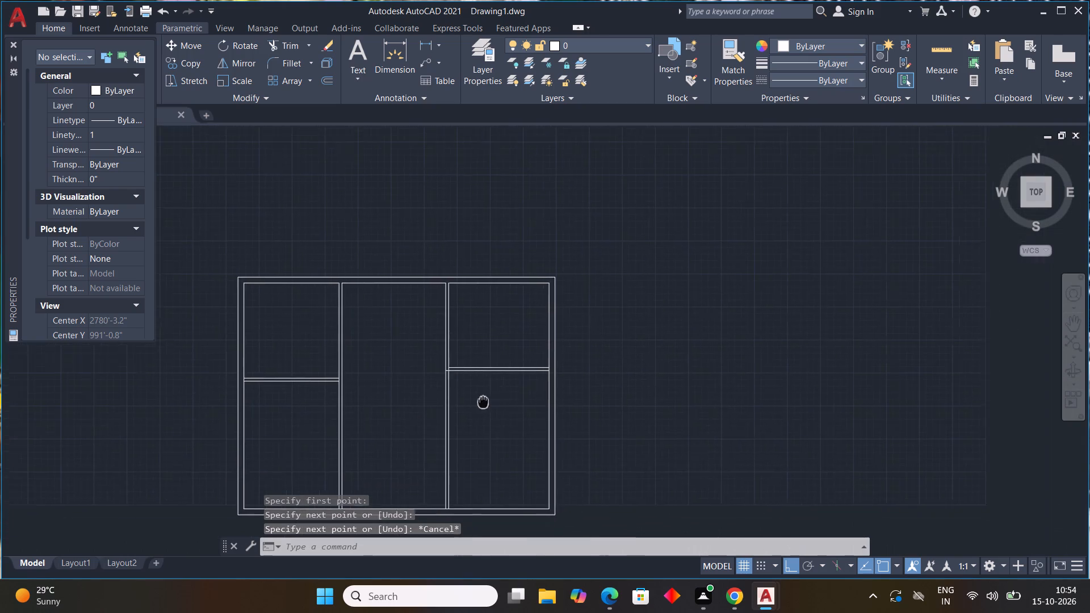
{"action": "middle_click_drag", "start_coordinate": [483, 402], "coordinate": [479, 399]}
{"action": "type", "text": "OFF"}
{"action": "key", "text": "space"}
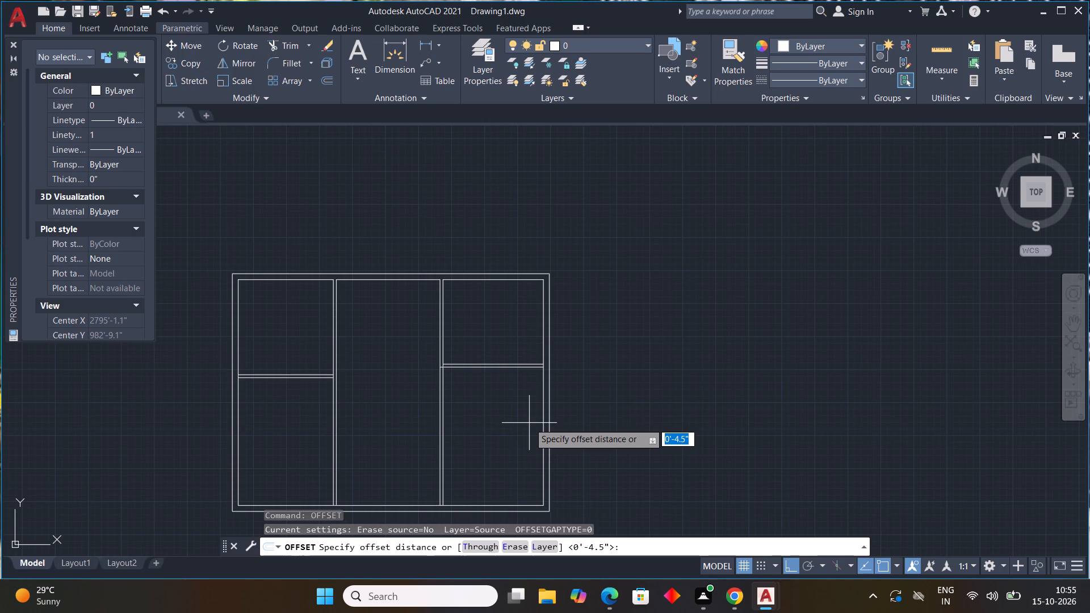
{"action": "type", "text": "4'0"}
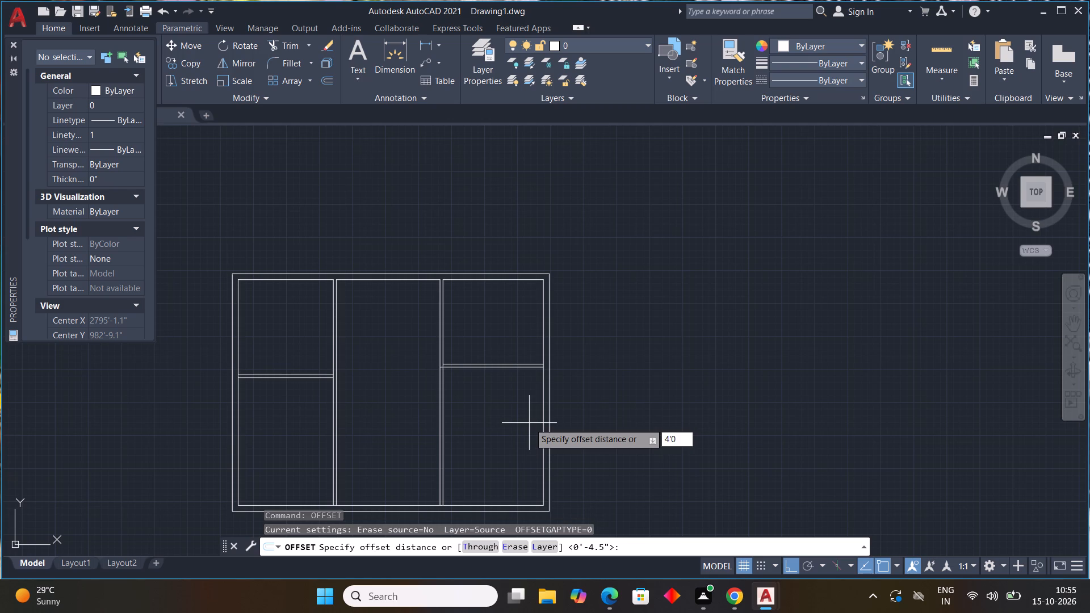
{"action": "key", "text": "shift+quotedbl"}
{"action": "key", "text": "Return"}
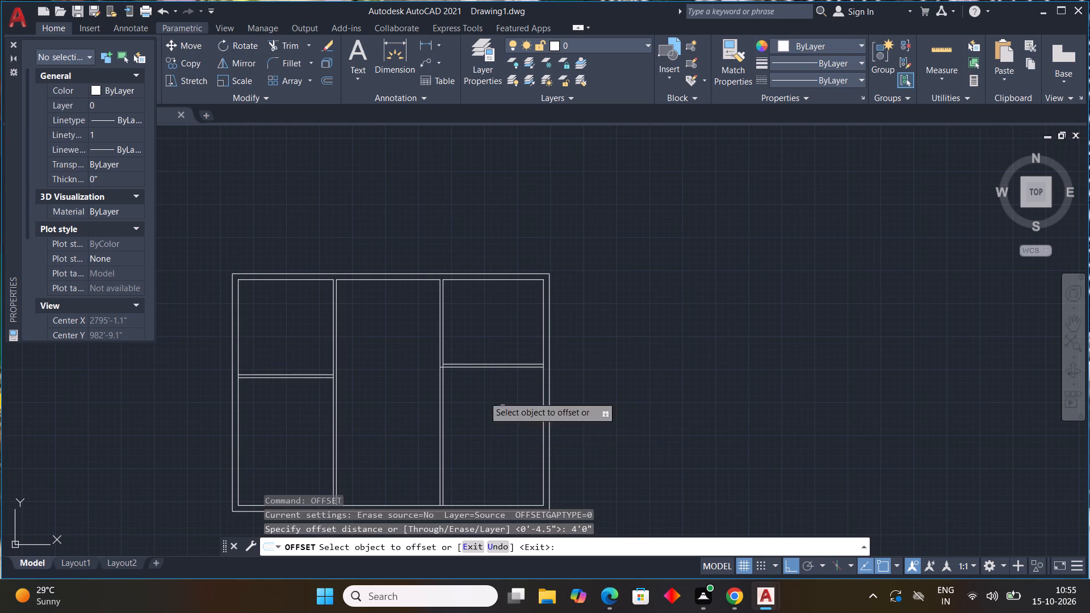
{"action": "scroll", "coordinate": [466, 372], "scroll_direction": "up", "scroll_amount": 3}
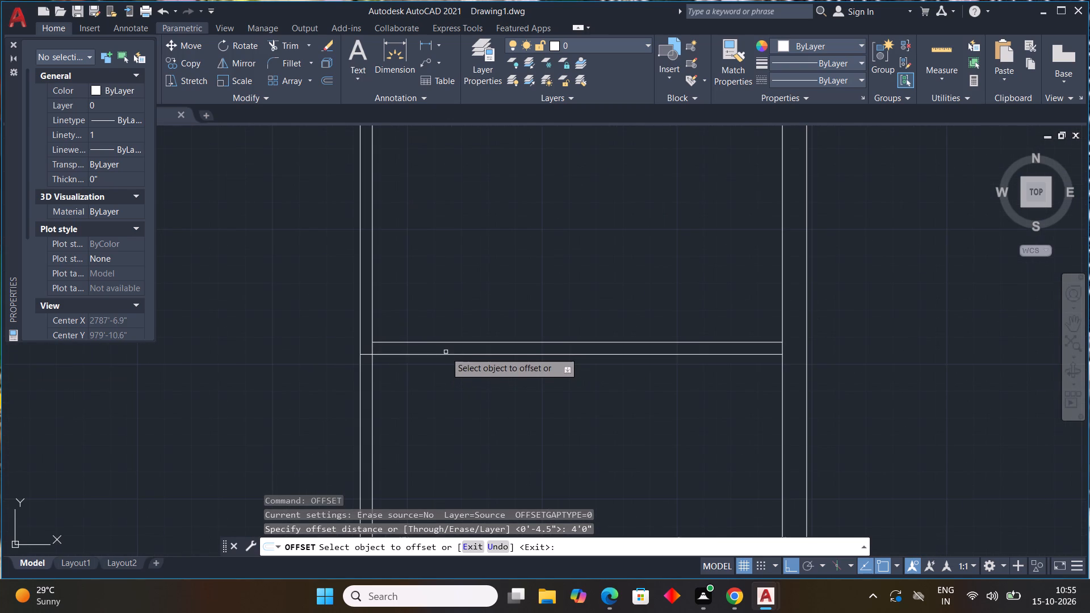
{"action": "left_click_drag", "start_coordinate": [443, 356], "coordinate": [445, 378]}
{"action": "left_click_drag", "start_coordinate": [458, 432], "coordinate": [461, 447]}
{"action": "scroll", "coordinate": [469, 438], "scroll_direction": "down", "scroll_amount": 2}
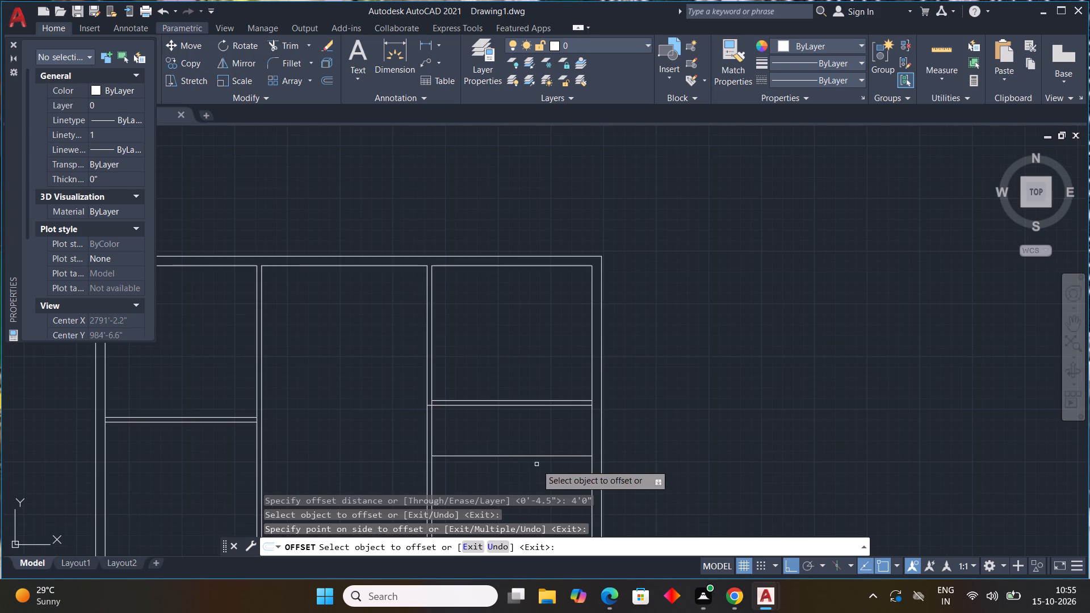
{"action": "key", "text": "Escape"}
Offset the right bay's second horizontal partition line 4.5" downward to give the partition its thickness.
{"action": "key", "text": "space"}
{"action": "type", "text": "4"}
{"action": "type", "text": ".5\""}
{"action": "key", "text": "Return"}
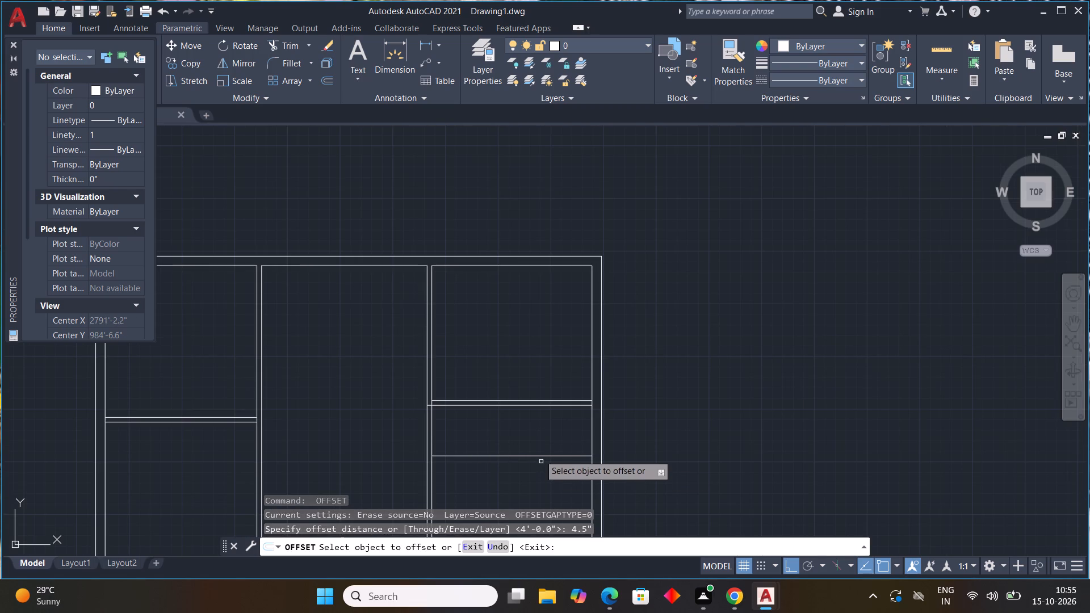
{"action": "scroll", "coordinate": [517, 464], "scroll_direction": "up", "scroll_amount": 3}
{"action": "scroll", "coordinate": [488, 439], "scroll_direction": "down", "scroll_amount": 2}
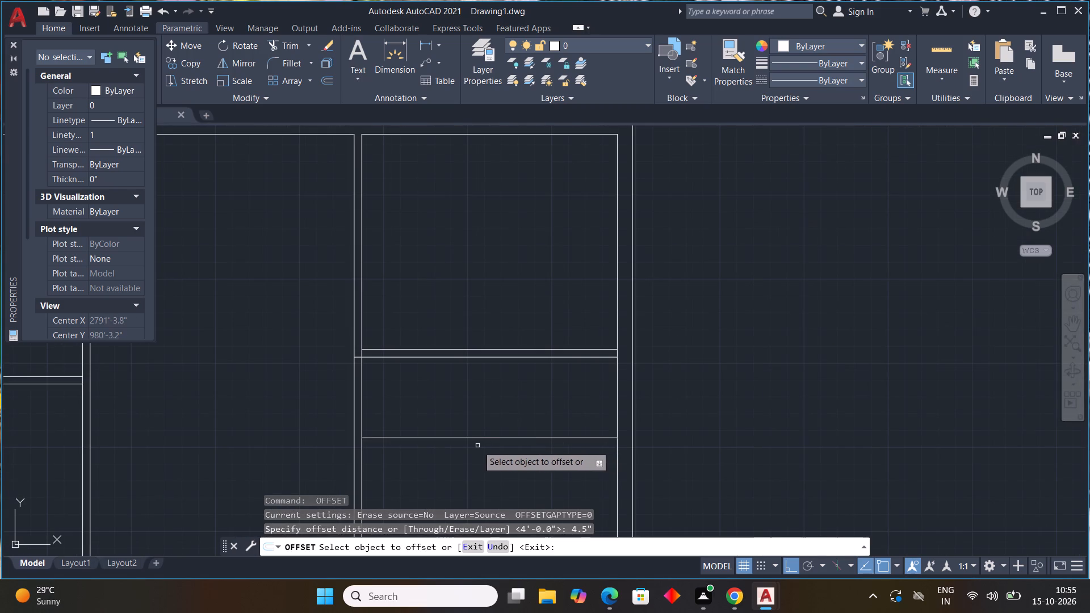
{"action": "left_click_drag", "start_coordinate": [477, 438], "coordinate": [479, 455]}
{"action": "left_click", "coordinate": [480, 461]}
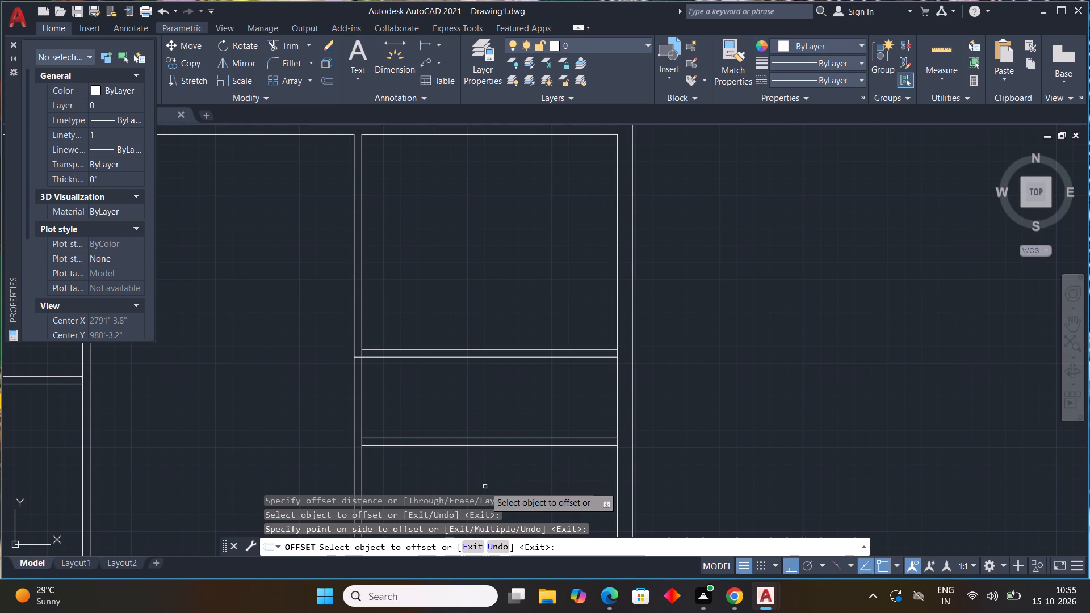
{"action": "key", "text": "Escape"}
Offset the right-hand line of the right vertical partition 8'4" to the right to start a vertical partition in the right bay.
{"action": "scroll", "coordinate": [344, 379], "scroll_direction": "down", "scroll_amount": 2}
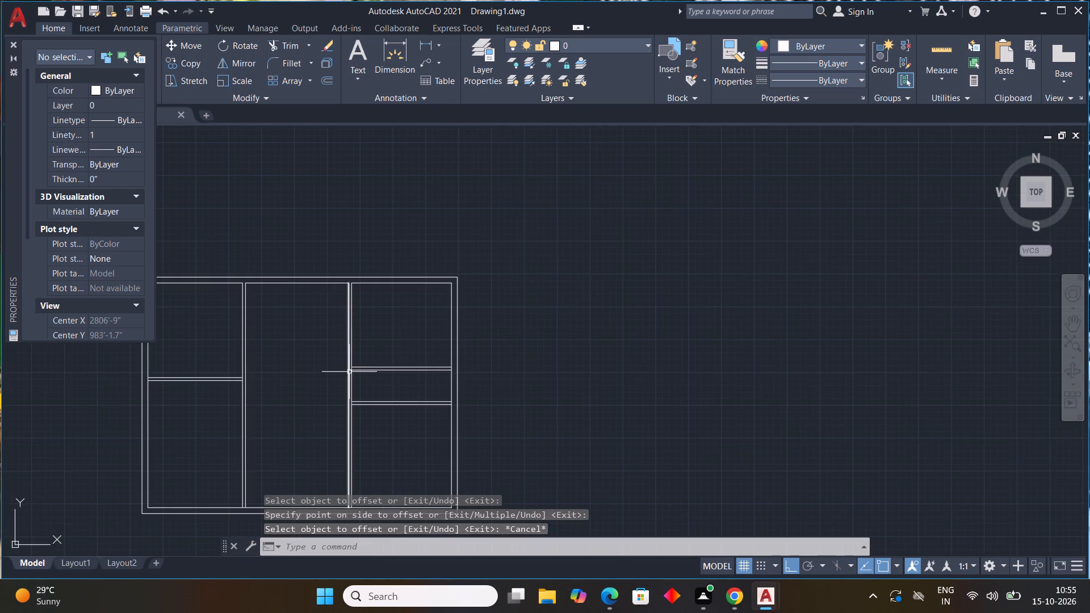
{"action": "scroll", "coordinate": [349, 372], "scroll_direction": "up", "scroll_amount": 4}
{"action": "scroll", "coordinate": [497, 424], "scroll_direction": "down", "scroll_amount": 2}
{"action": "type", "text": "OFF"}
{"action": "key", "text": "space"}
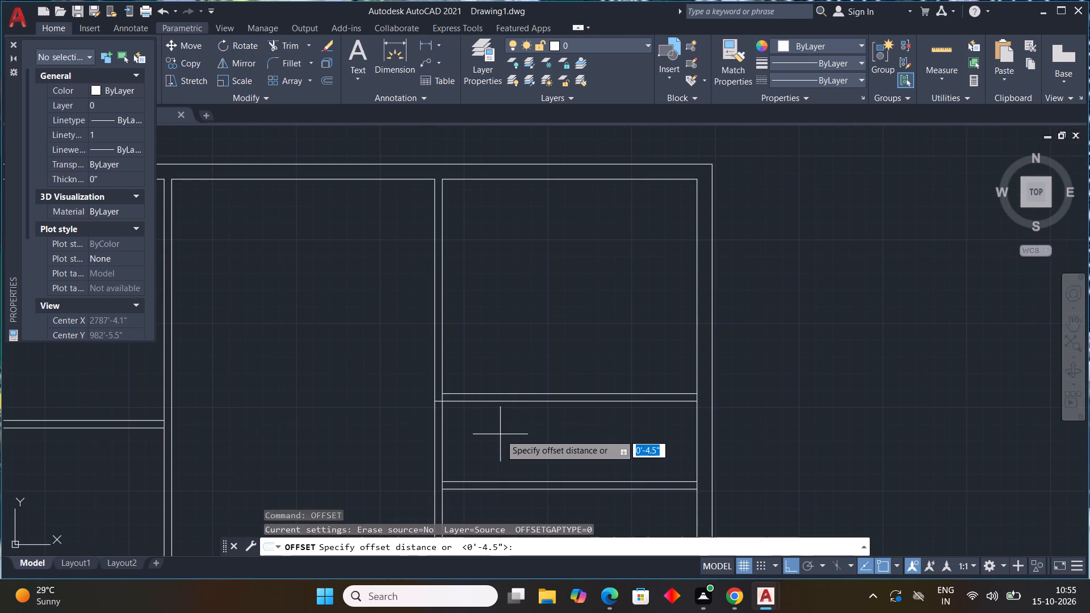
{"action": "type", "text": "8'"}
{"action": "type", "text": "4\""}
{"action": "key", "text": "Return"}
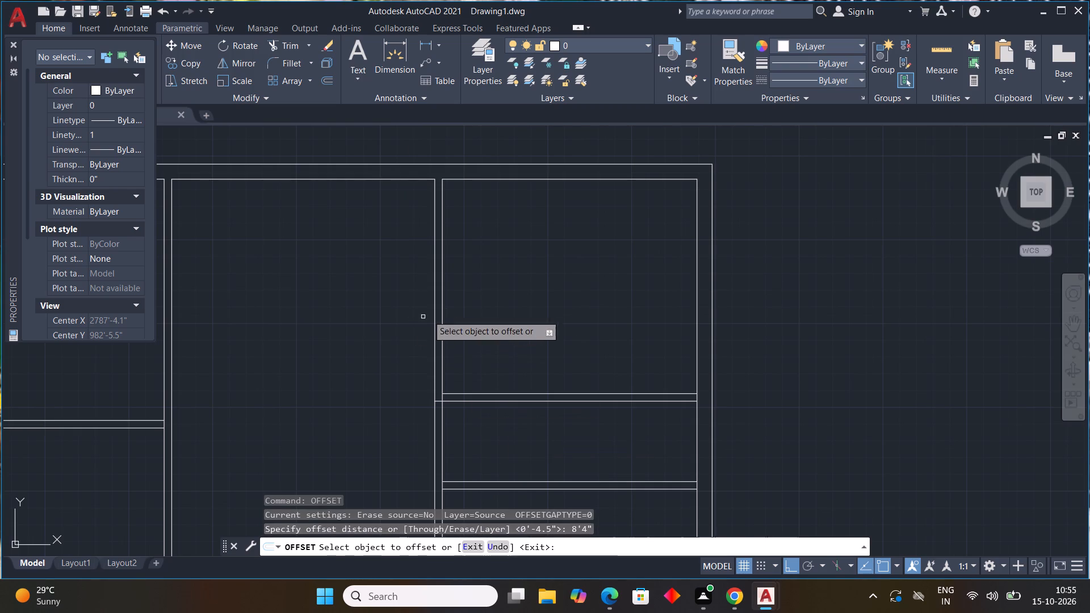
{"action": "scroll", "coordinate": [447, 310], "scroll_direction": "down", "scroll_amount": 2}
{"action": "scroll", "coordinate": [468, 388], "scroll_direction": "up", "scroll_amount": 3}
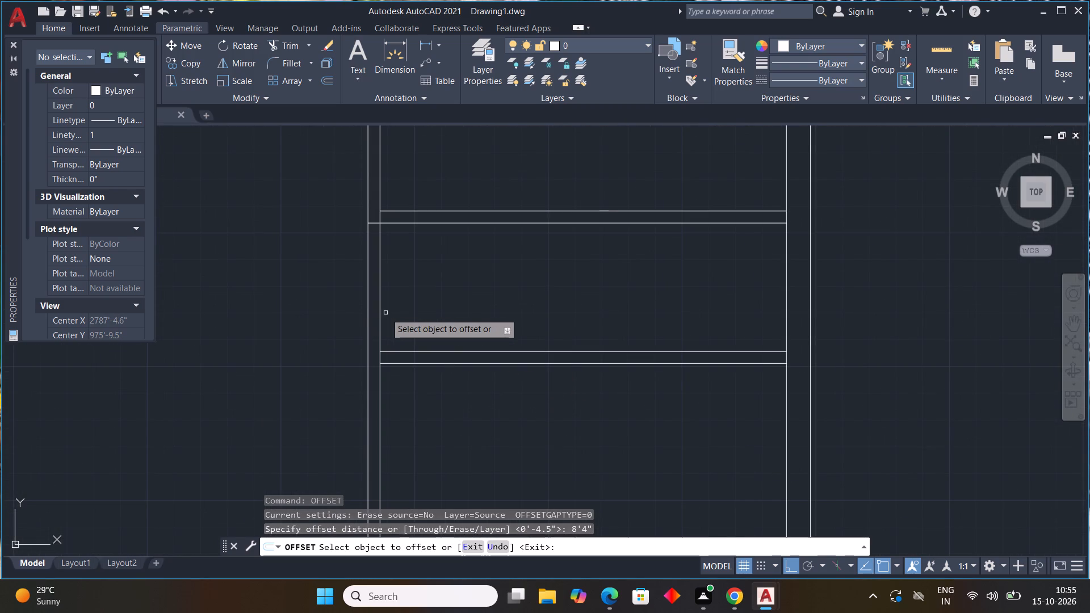
{"action": "left_click", "coordinate": [380, 312]}
{"action": "left_click", "coordinate": [508, 326]}
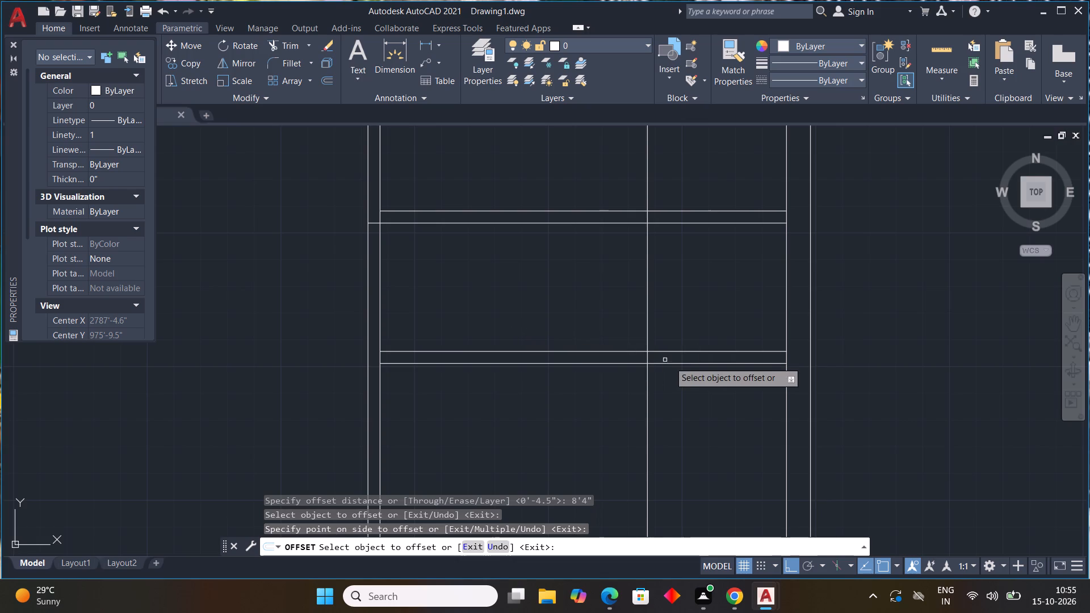
{"action": "key", "text": "Escape"}
Offset the new vertical partition line in the right bay 4.5" to the right to give it thickness.
{"action": "key", "text": "space"}
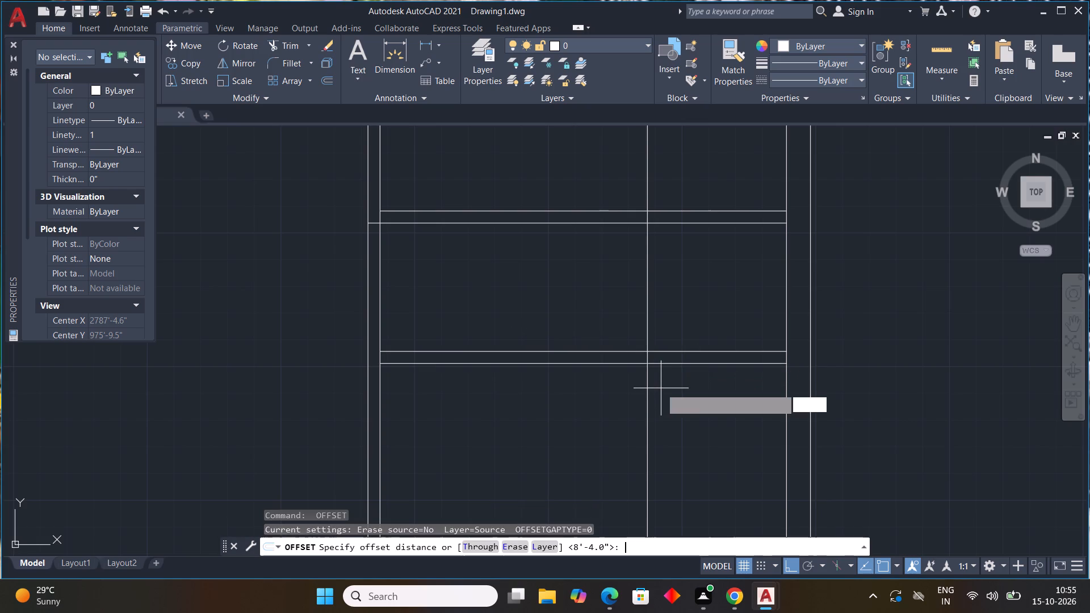
{"action": "type", "text": "4.5\""}
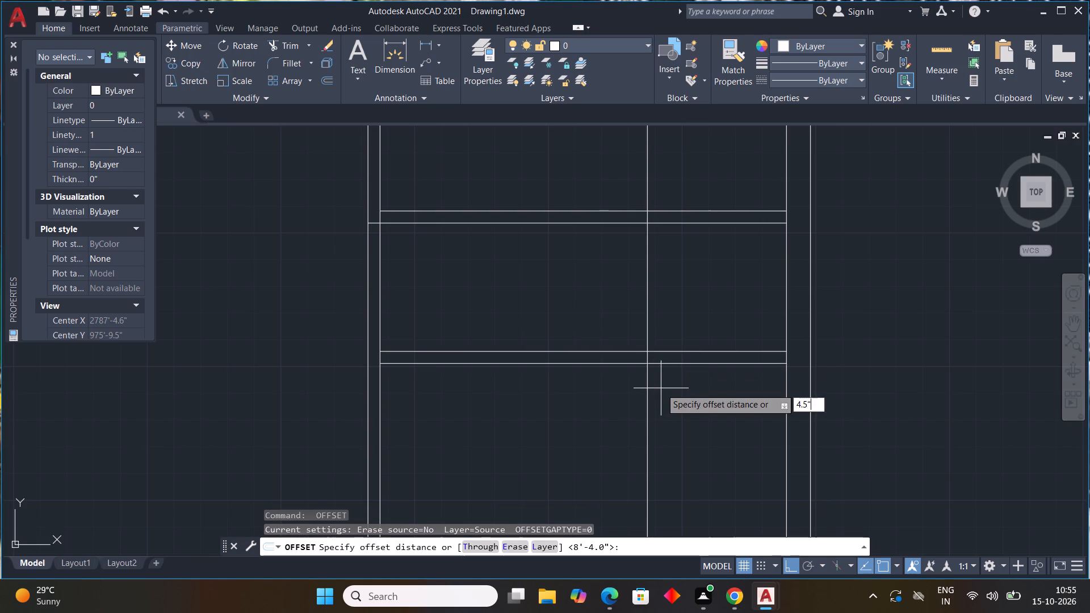
{"action": "key", "text": "Return"}
{"action": "left_click_drag", "start_coordinate": [647, 288], "coordinate": [668, 288]}
{"action": "left_click", "coordinate": [680, 286]}
{"action": "key", "text": "Escape"}
Trim both lines of the new vertical partition above the right bay's upper horizontal partition.
{"action": "scroll", "coordinate": [676, 285], "scroll_direction": "down", "scroll_amount": 3}
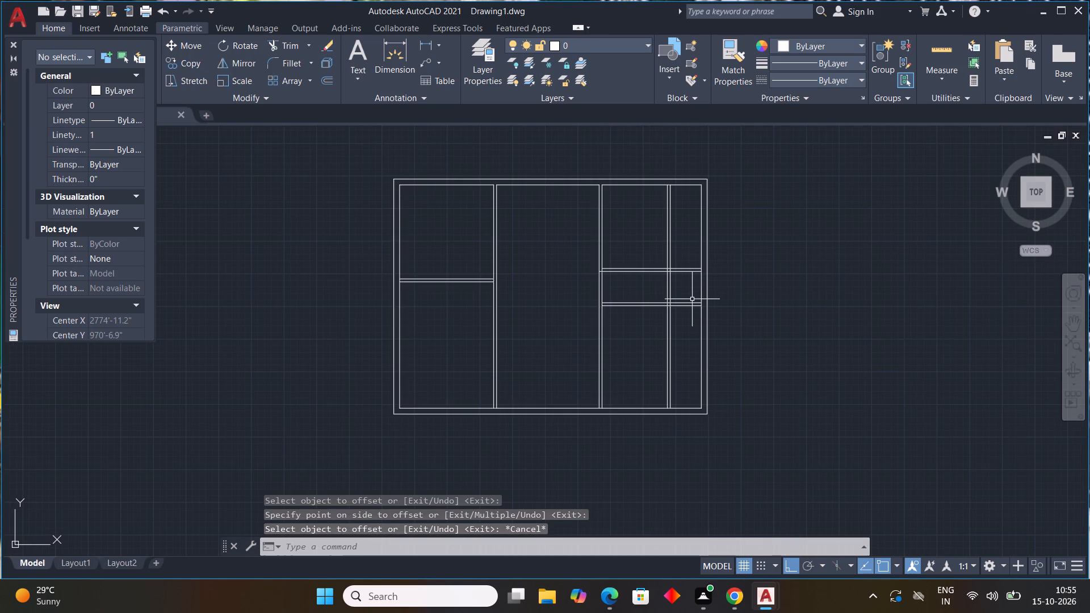
{"action": "key", "text": "t"}
{"action": "type", "text": "R"}
{"action": "key", "text": "space"}
{"action": "left_click_drag", "start_coordinate": [651, 245], "coordinate": [677, 242]}
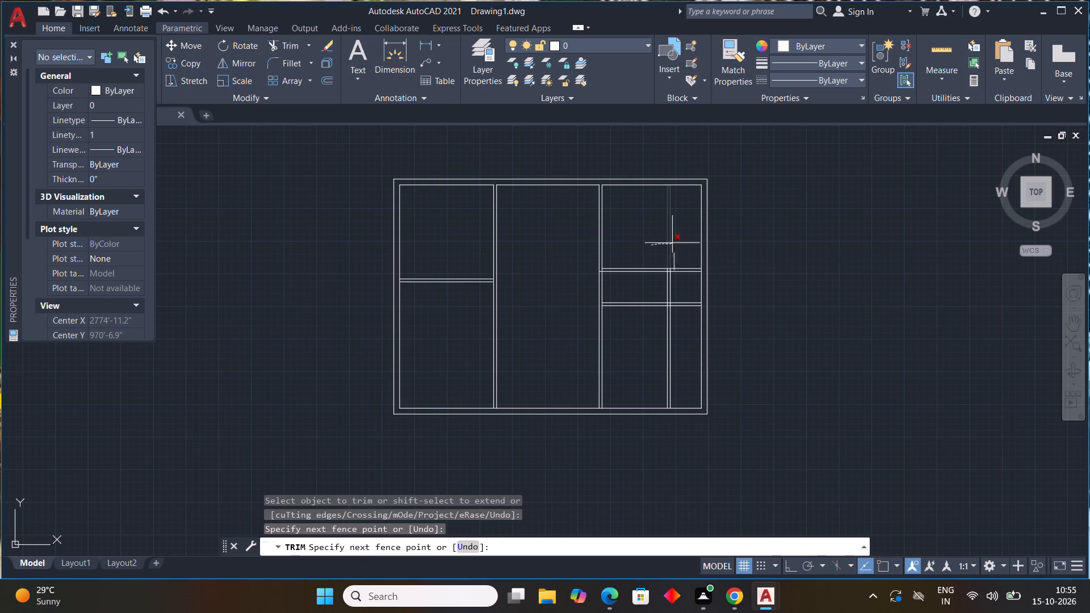
{"action": "left_click_drag", "start_coordinate": [677, 242], "coordinate": [678, 242]}
Trim the lower horizontal partition's upper line from the new vertical partition's left line rightward, and that left line between the horizontal partition lines.
{"action": "scroll", "coordinate": [676, 291], "scroll_direction": "up", "scroll_amount": 2}
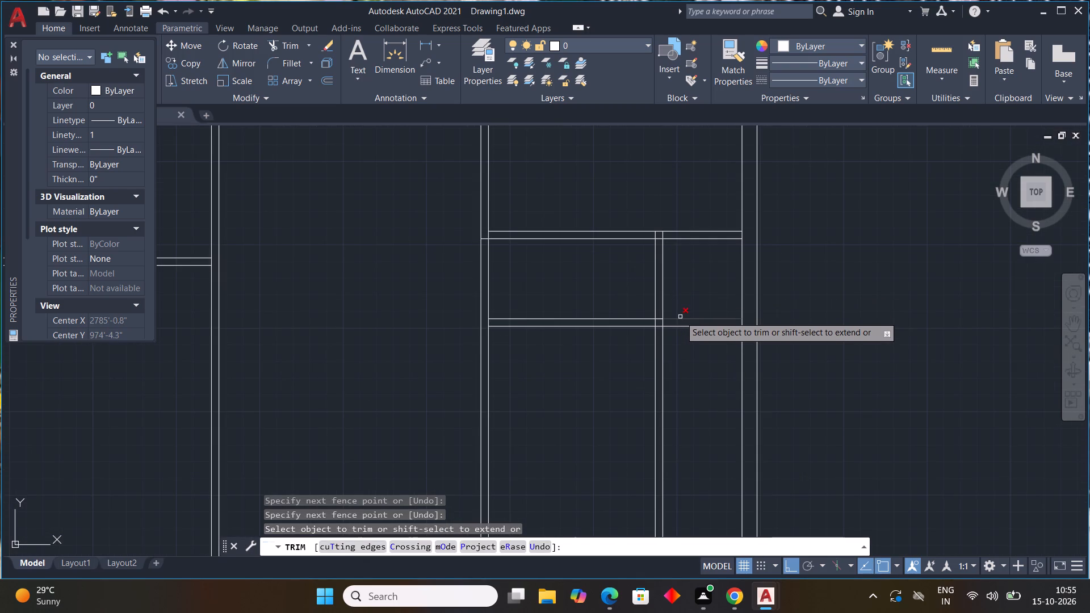
{"action": "left_click", "coordinate": [680, 316]}
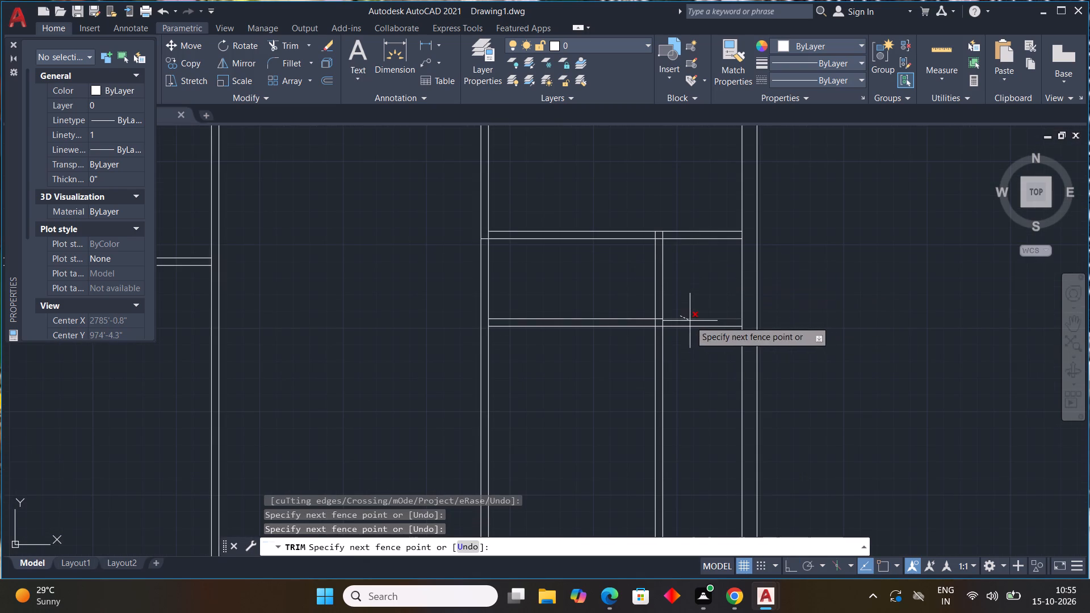
{"action": "left_click", "coordinate": [690, 321]}
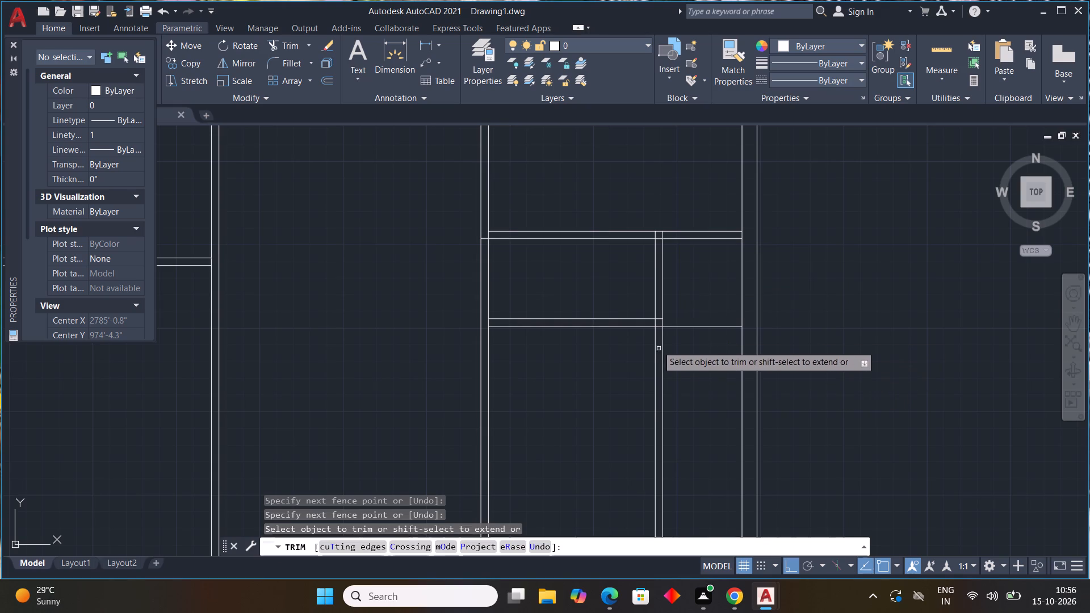
{"action": "scroll", "coordinate": [661, 337], "scroll_direction": "up", "scroll_amount": 2}
{"action": "left_click_drag", "start_coordinate": [657, 290], "coordinate": [642, 299]}
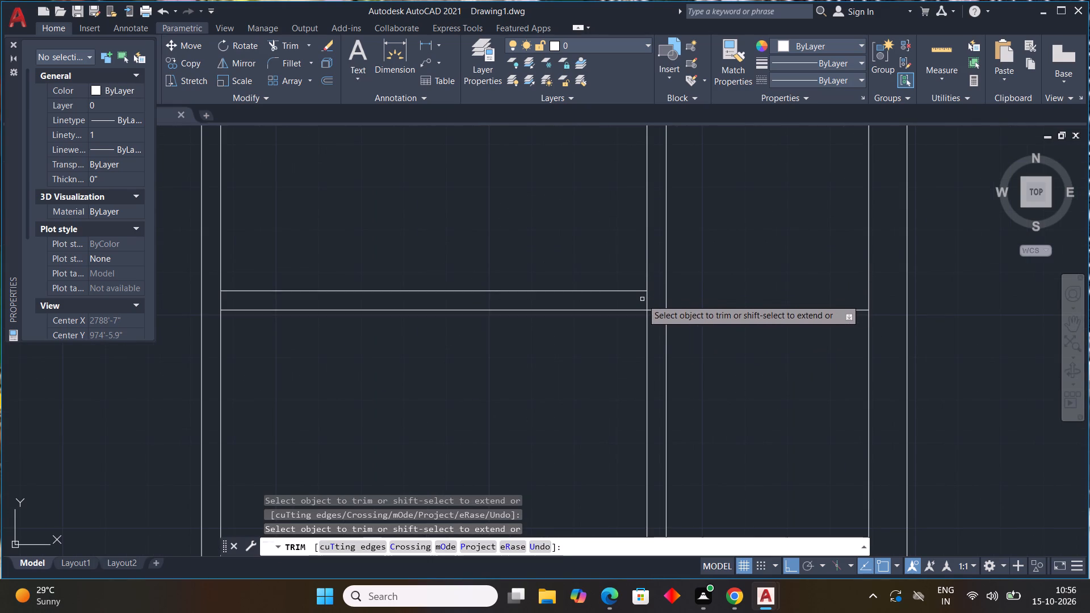
{"action": "left_click", "coordinate": [647, 299]}
Trim the overlapping segments where the new vertical partition meets the upper horizontal partition, keeping that partition's upper line continuous.
{"action": "scroll", "coordinate": [674, 329], "scroll_direction": "down", "scroll_amount": 3}
{"action": "scroll", "coordinate": [675, 276], "scroll_direction": "up", "scroll_amount": 2}
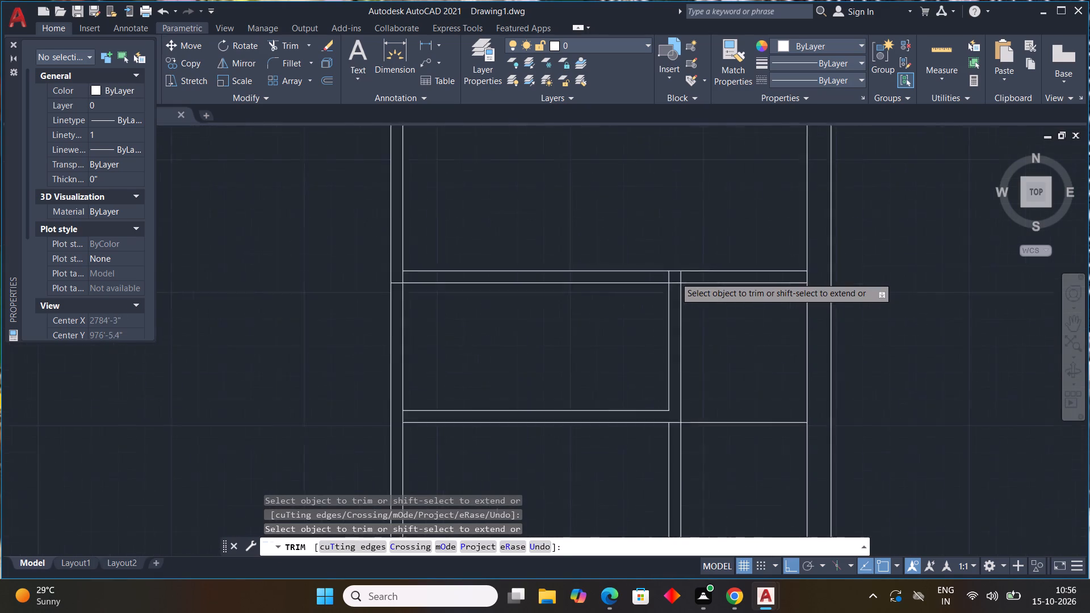
{"action": "scroll", "coordinate": [675, 277], "scroll_direction": "up", "scroll_amount": 1}
{"action": "left_click_drag", "start_coordinate": [675, 292], "coordinate": [673, 279]}
{"action": "left_click_drag", "start_coordinate": [672, 277], "coordinate": [707, 280]}
{"action": "left_click_drag", "start_coordinate": [673, 279], "coordinate": [632, 274]}
{"action": "scroll", "coordinate": [645, 324], "scroll_direction": "down", "scroll_amount": 2}
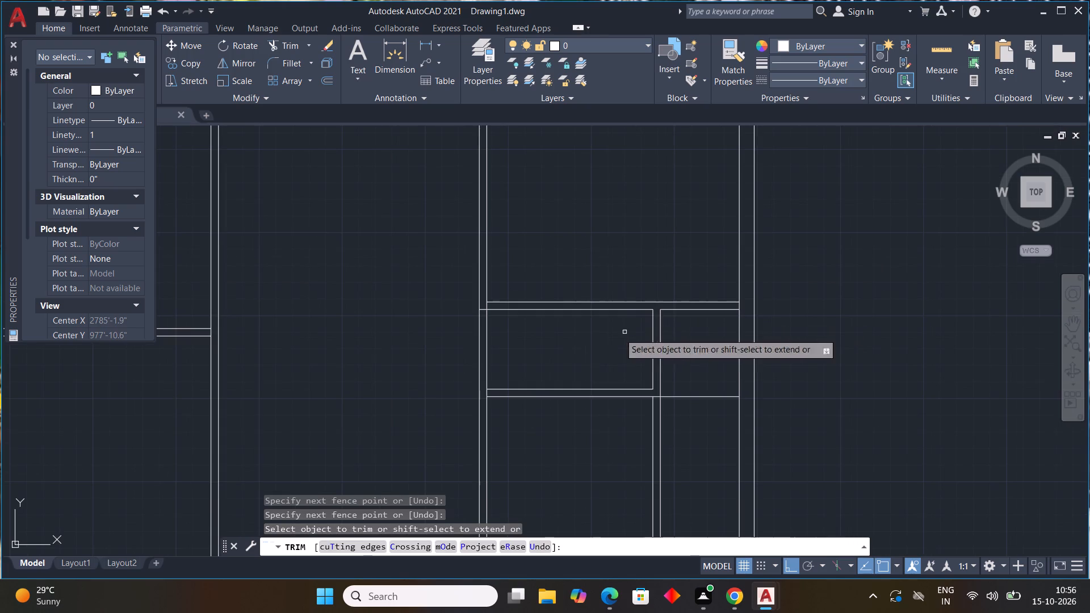
{"action": "middle_click_drag", "start_coordinate": [594, 346], "coordinate": [636, 341]}
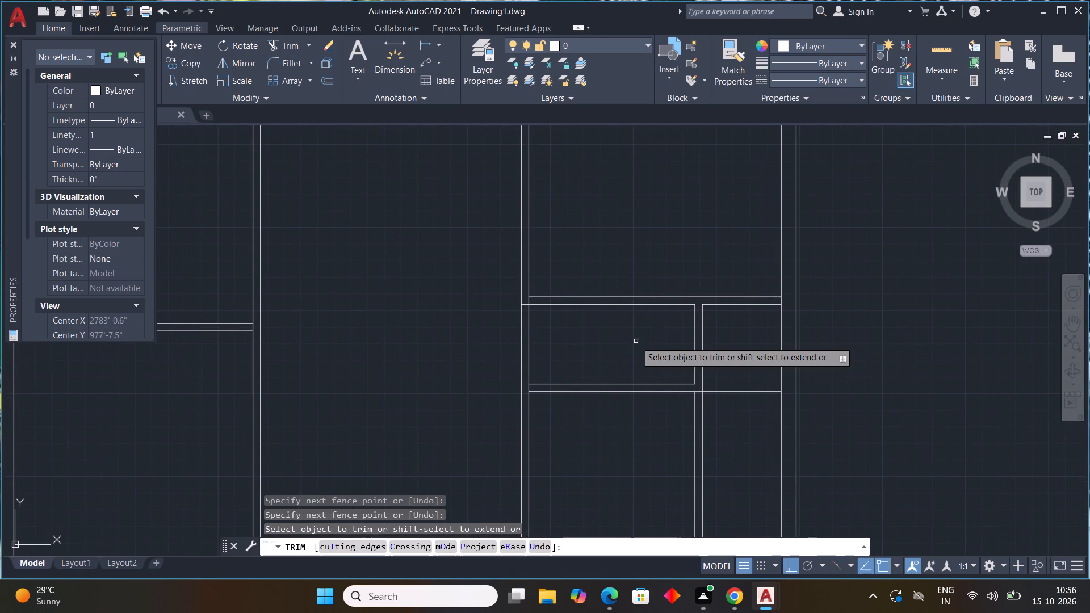
{"action": "key", "text": "Escape"}
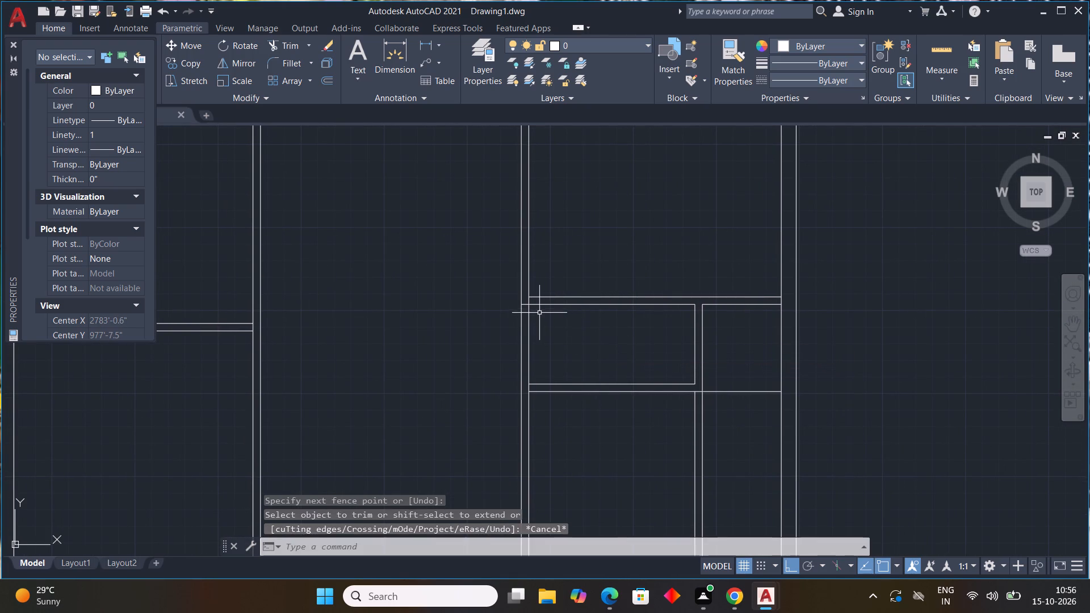
Draw a short line extending the right bay's upper horizontal partition's top line leftward across the full-height vertical partition.
{"action": "key", "text": "l"}
{"action": "key", "text": "space"}
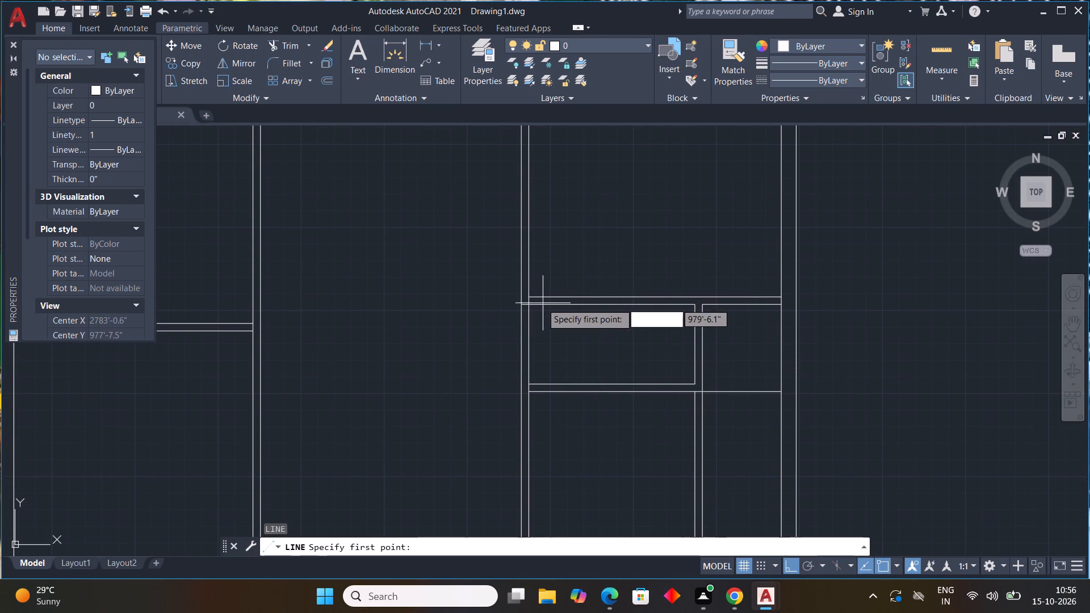
{"action": "scroll", "coordinate": [528, 298], "scroll_direction": "up", "scroll_amount": 3}
{"action": "left_click", "coordinate": [526, 292]}
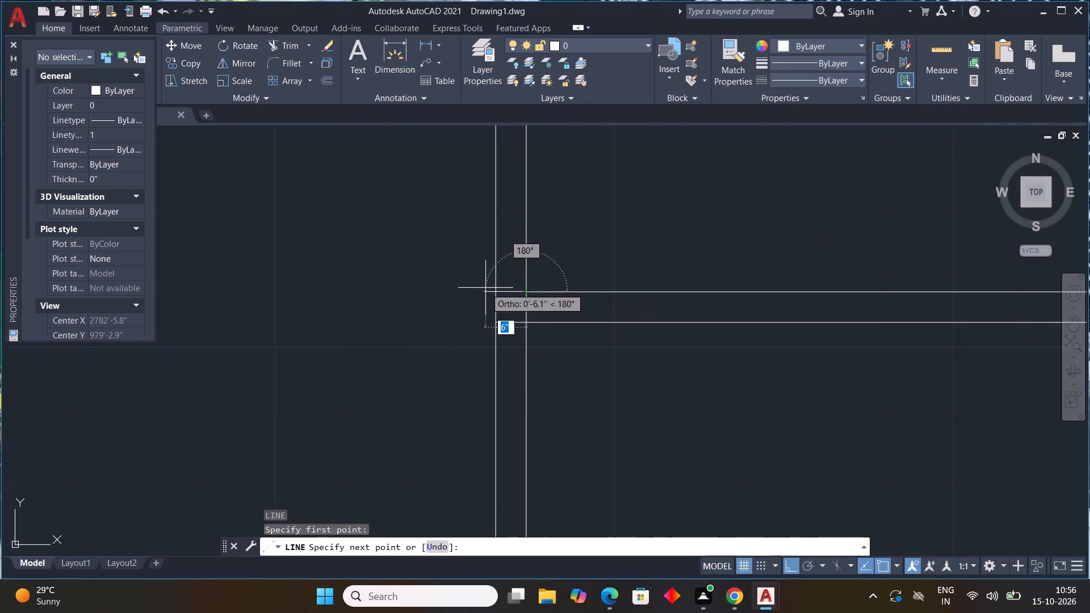
{"action": "left_click", "coordinate": [494, 288]}
{"action": "key", "text": "Escape"}
{"action": "scroll", "coordinate": [712, 357], "scroll_direction": "down", "scroll_amount": 2}
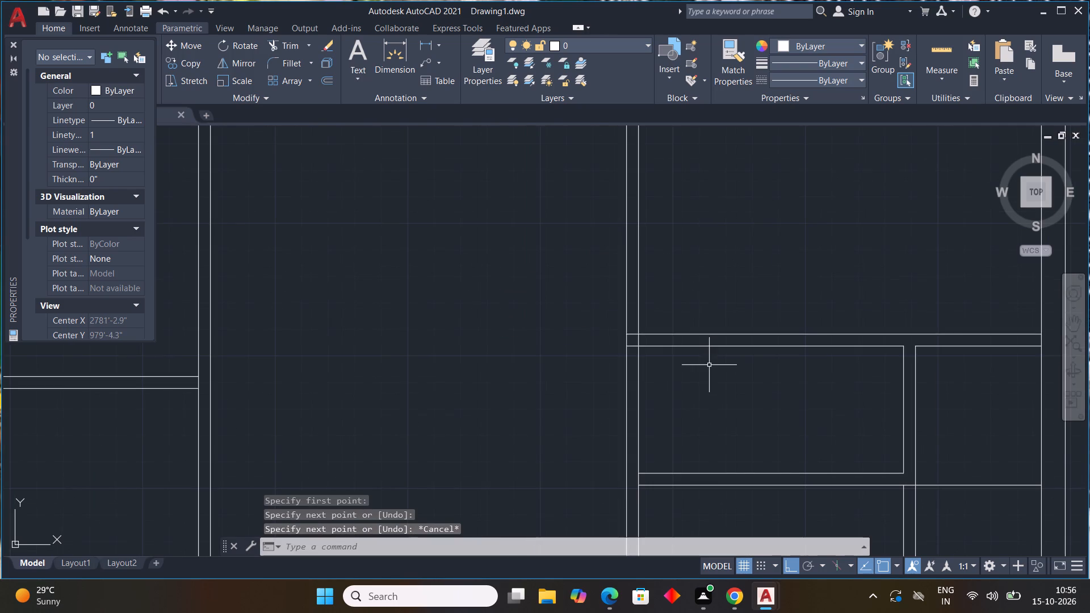
Trim the stub of the upper horizontal partition's bottom line lying between the full-height vertical partition's two lines.
{"action": "type", "text": "TR"}
{"action": "key", "text": "space"}
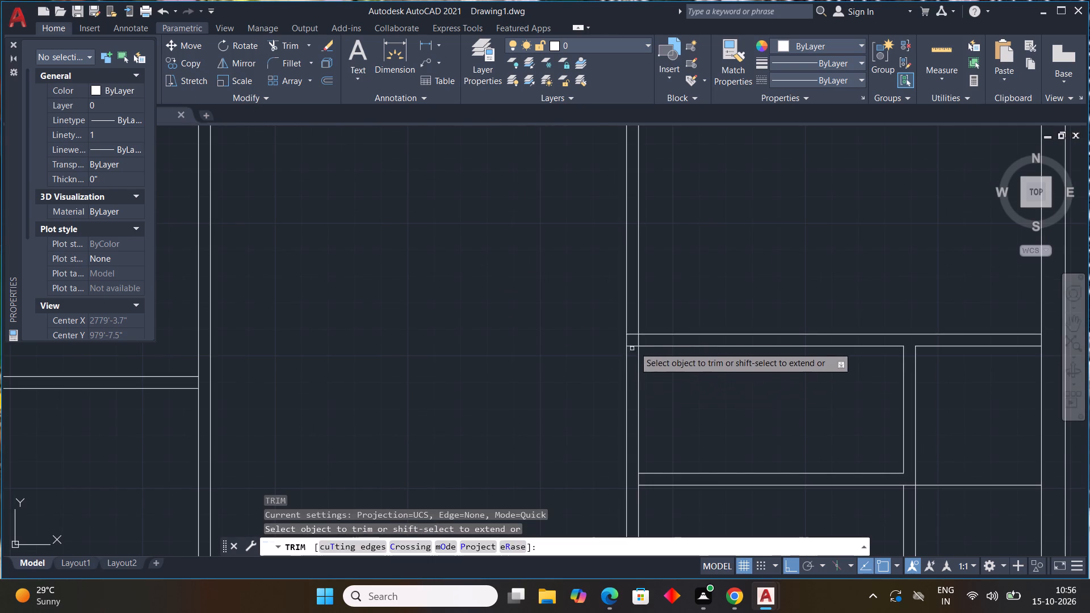
{"action": "scroll", "coordinate": [635, 346], "scroll_direction": "up", "scroll_amount": 2}
{"action": "left_click_drag", "start_coordinate": [639, 338], "coordinate": [639, 359]}
{"action": "scroll", "coordinate": [640, 352], "scroll_direction": "down", "scroll_amount": 3}
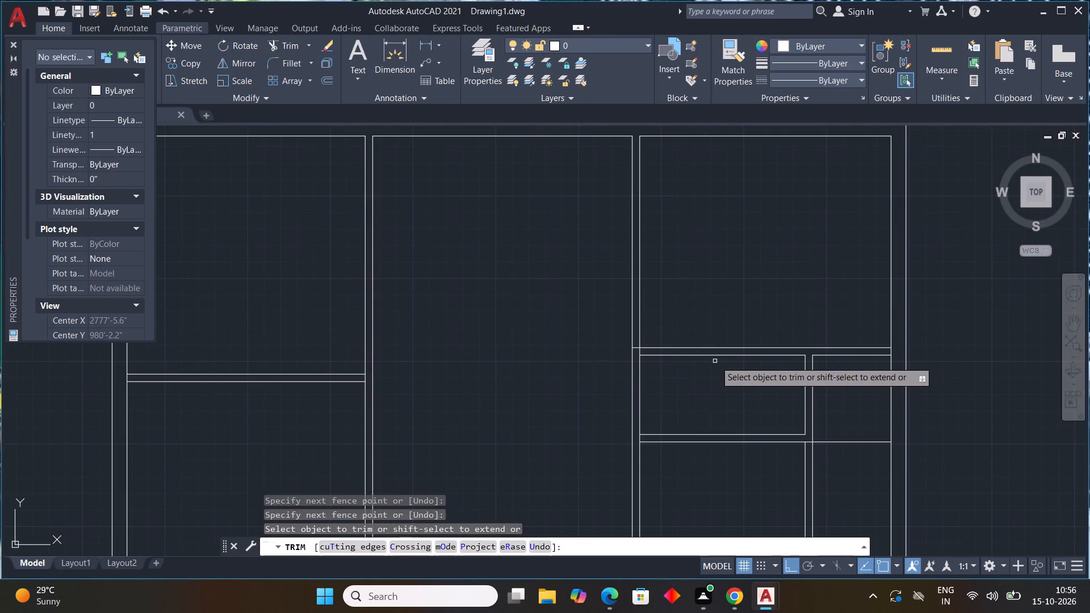
{"action": "key", "text": "Escape"}
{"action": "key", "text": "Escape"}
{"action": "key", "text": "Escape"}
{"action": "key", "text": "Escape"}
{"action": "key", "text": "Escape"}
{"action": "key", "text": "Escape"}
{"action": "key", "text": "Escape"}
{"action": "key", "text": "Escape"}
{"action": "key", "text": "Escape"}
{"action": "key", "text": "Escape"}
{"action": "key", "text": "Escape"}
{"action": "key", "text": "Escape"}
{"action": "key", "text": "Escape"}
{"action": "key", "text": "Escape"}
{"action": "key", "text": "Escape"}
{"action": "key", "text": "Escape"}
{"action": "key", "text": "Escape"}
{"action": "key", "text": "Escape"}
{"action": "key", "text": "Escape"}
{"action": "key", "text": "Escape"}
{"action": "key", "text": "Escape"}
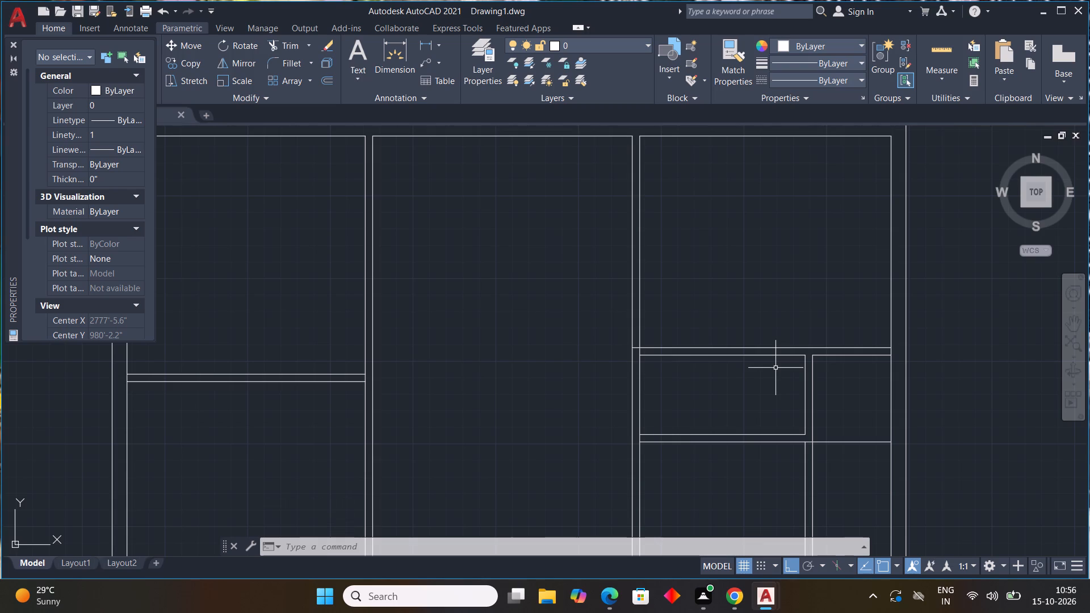
Trim both lines of the right bay's short vertical partition below the lower horizontal partition.
{"action": "scroll", "coordinate": [802, 355], "scroll_direction": "down", "scroll_amount": 3}
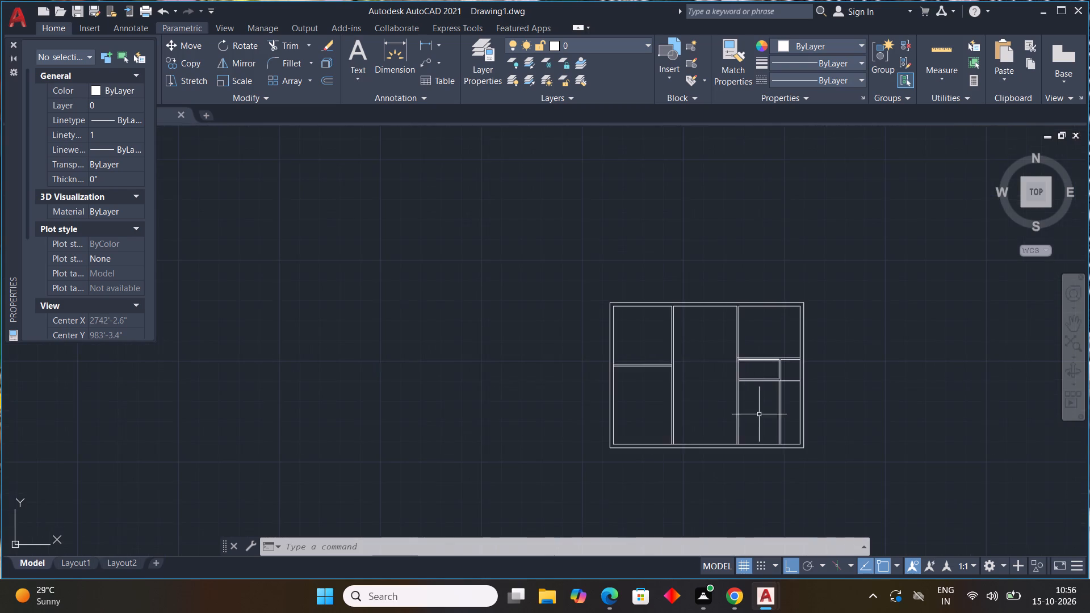
{"action": "scroll", "coordinate": [764, 428], "scroll_direction": "up", "scroll_amount": 3}
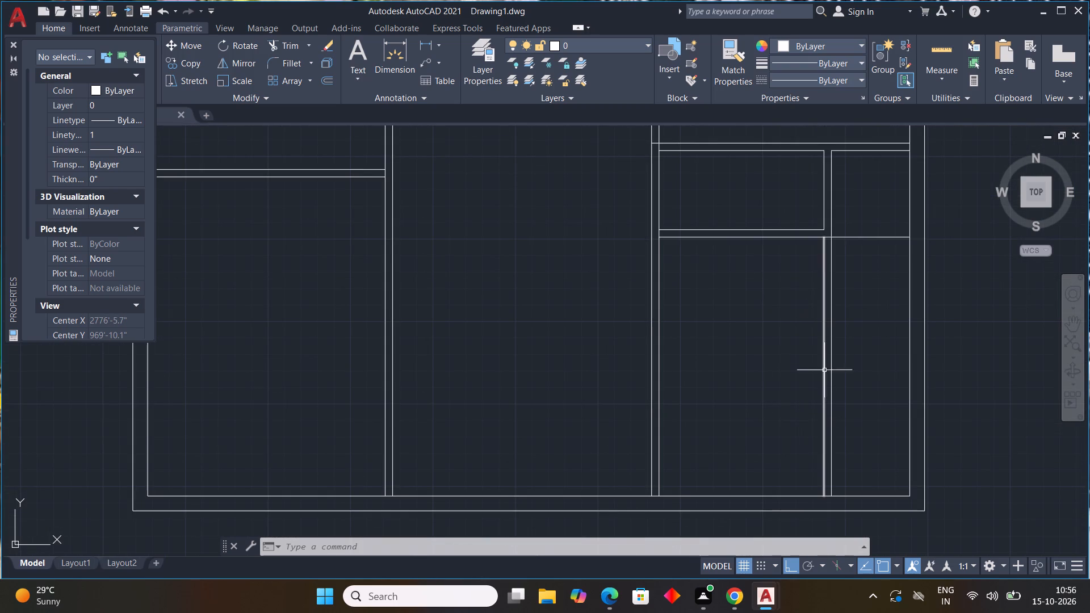
{"action": "key", "text": "t"}
{"action": "key", "text": "r"}
{"action": "key", "text": "space"}
{"action": "left_click_drag", "start_coordinate": [855, 371], "coordinate": [791, 387]}
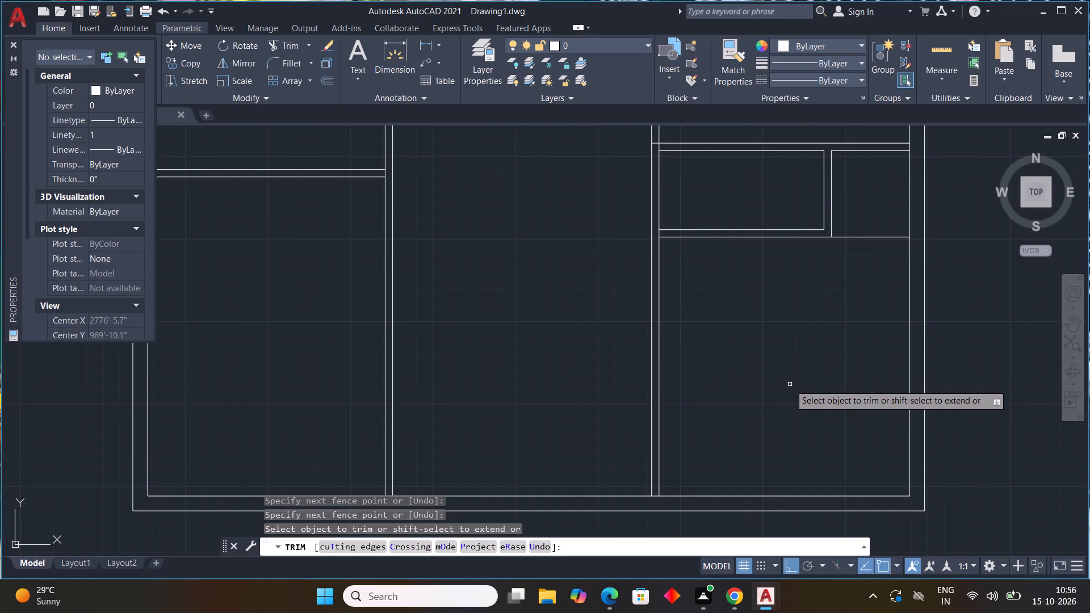
{"action": "scroll", "coordinate": [791, 385], "scroll_direction": "down", "scroll_amount": 2}
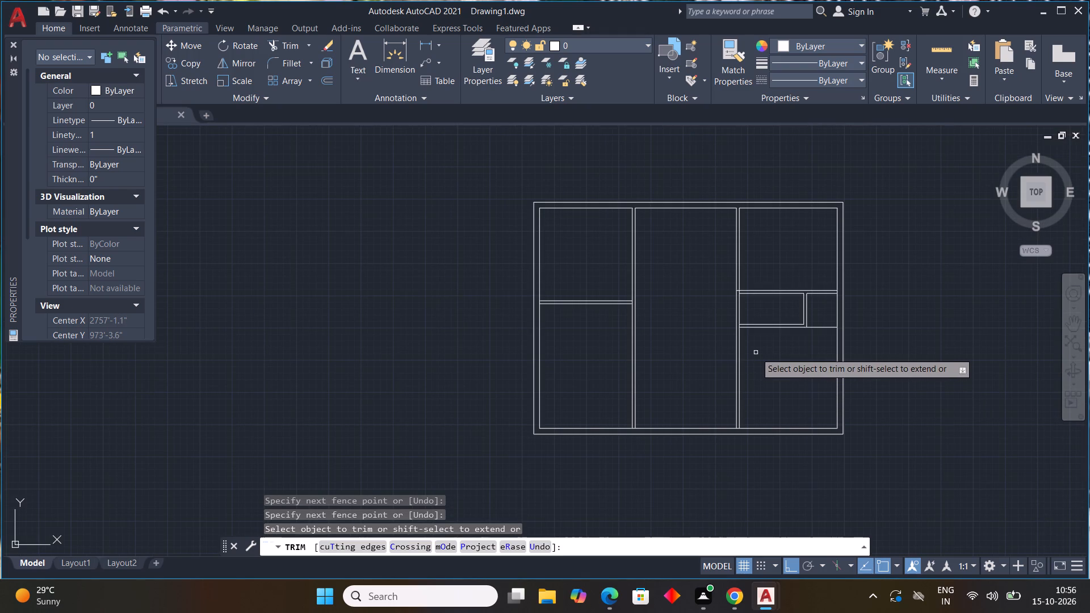
{"action": "key", "text": "Escape"}
{"action": "key", "text": "Escape"}
Draw a short line extending the lower horizontal partition's bottom line leftward across the full-height vertical partition.
{"action": "key", "text": "l"}
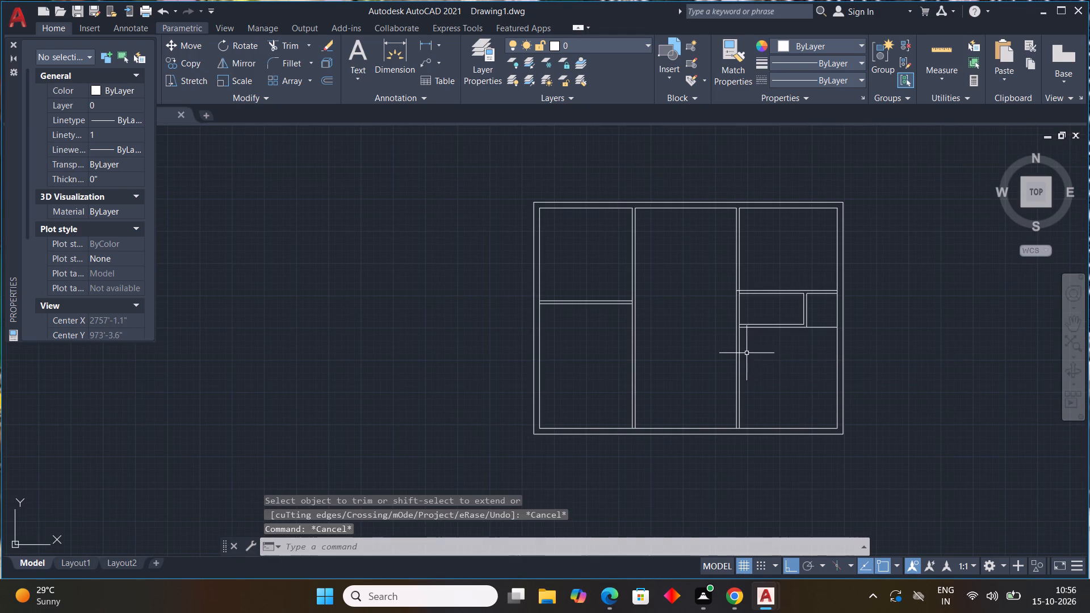
{"action": "scroll", "coordinate": [727, 339], "scroll_direction": "up", "scroll_amount": 1}
{"action": "key", "text": "space"}
{"action": "scroll", "coordinate": [751, 318], "scroll_direction": "up", "scroll_amount": 4}
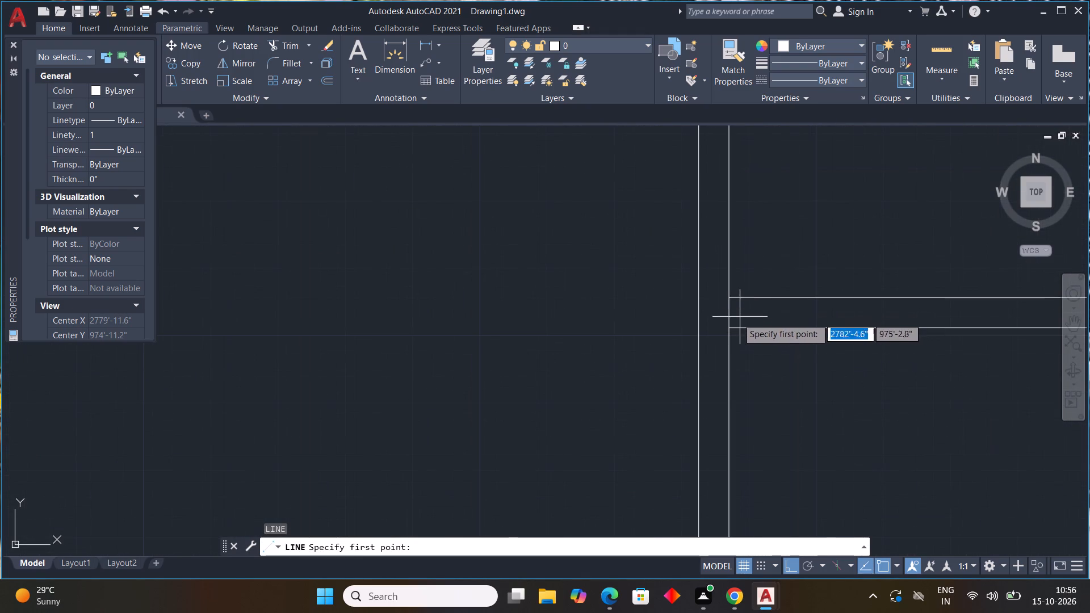
{"action": "left_click_drag", "start_coordinate": [733, 327], "coordinate": [724, 327]}
{"action": "left_click", "coordinate": [696, 328]}
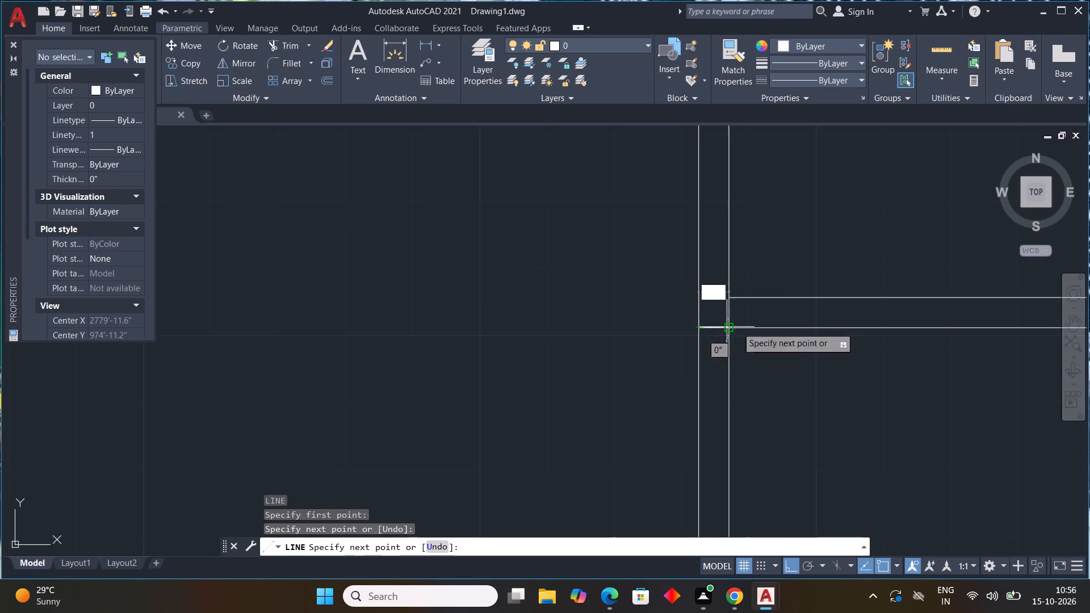
{"action": "key", "text": "Escape"}
Trim both full-height partition lines below the right bay's lower horizontal partition, plus the right line's overlapping segment at the upper horizontal partition.
{"action": "scroll", "coordinate": [814, 345], "scroll_direction": "down", "scroll_amount": 4}
{"action": "middle_click_drag", "start_coordinate": [828, 406], "coordinate": [760, 372]}
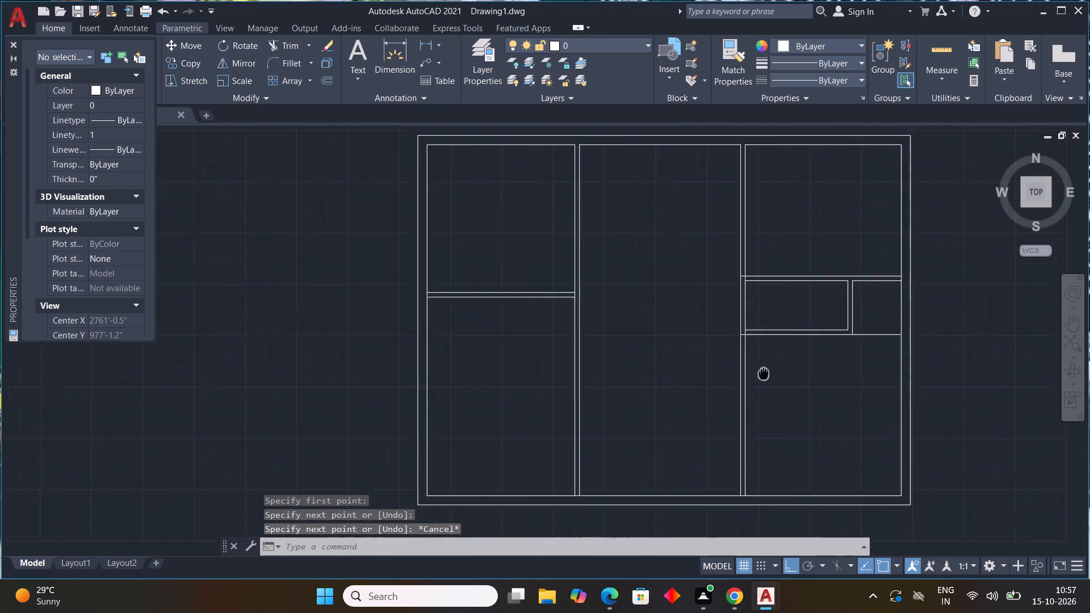
{"action": "middle_click_drag", "start_coordinate": [760, 372], "coordinate": [717, 362]}
{"action": "type", "text": "TR"}
{"action": "key", "text": "space"}
{"action": "left_click_drag", "start_coordinate": [743, 356], "coordinate": [648, 383]}
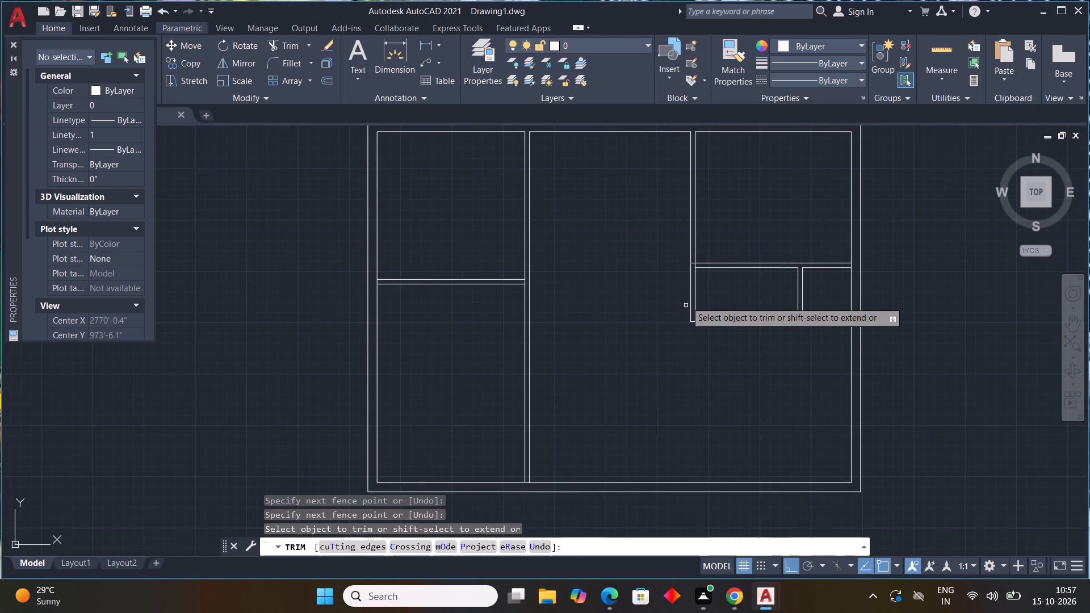
{"action": "scroll", "coordinate": [710, 258], "scroll_direction": "up", "scroll_amount": 4}
{"action": "left_click_drag", "start_coordinate": [632, 310], "coordinate": [609, 313]}
{"action": "scroll", "coordinate": [665, 346], "scroll_direction": "down", "scroll_amount": 3}
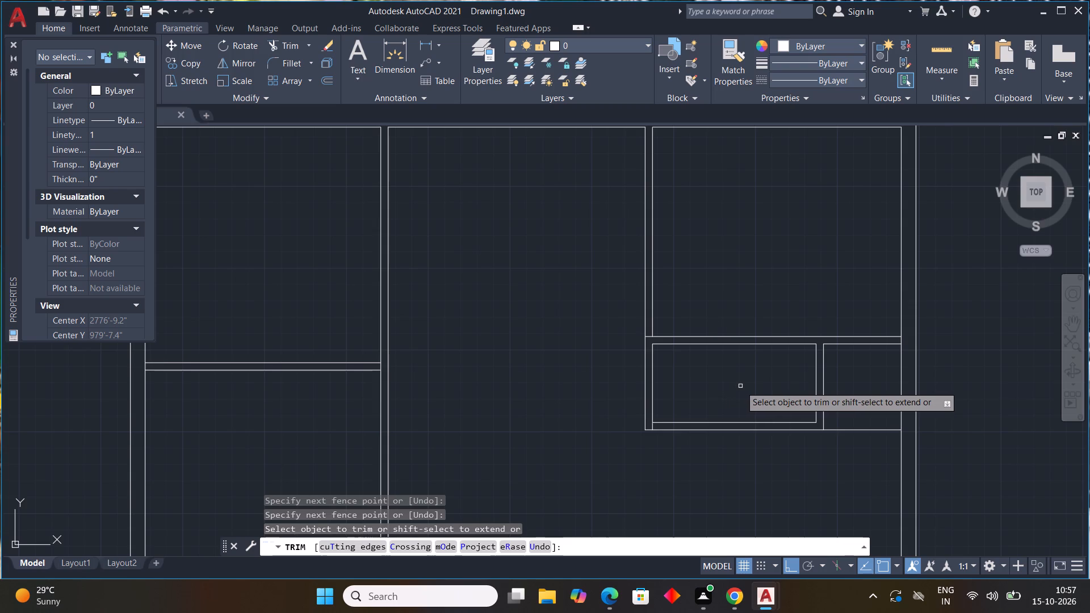
{"action": "key", "text": "Escape"}
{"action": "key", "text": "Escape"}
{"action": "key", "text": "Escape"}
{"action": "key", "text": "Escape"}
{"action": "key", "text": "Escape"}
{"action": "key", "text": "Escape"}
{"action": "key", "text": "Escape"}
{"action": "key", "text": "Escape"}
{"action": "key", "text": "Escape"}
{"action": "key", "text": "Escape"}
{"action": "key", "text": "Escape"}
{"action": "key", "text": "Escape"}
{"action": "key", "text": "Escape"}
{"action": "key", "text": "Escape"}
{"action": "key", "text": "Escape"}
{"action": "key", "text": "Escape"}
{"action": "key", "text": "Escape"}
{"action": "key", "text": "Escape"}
Stretch the right end of the left bay's horizontal partition's bottom line 4.5" to the adjoining vertical partition's far line.
{"action": "scroll", "coordinate": [750, 375], "scroll_direction": "down", "scroll_amount": 4}
{"action": "scroll", "coordinate": [740, 402], "scroll_direction": "up", "scroll_amount": 4}
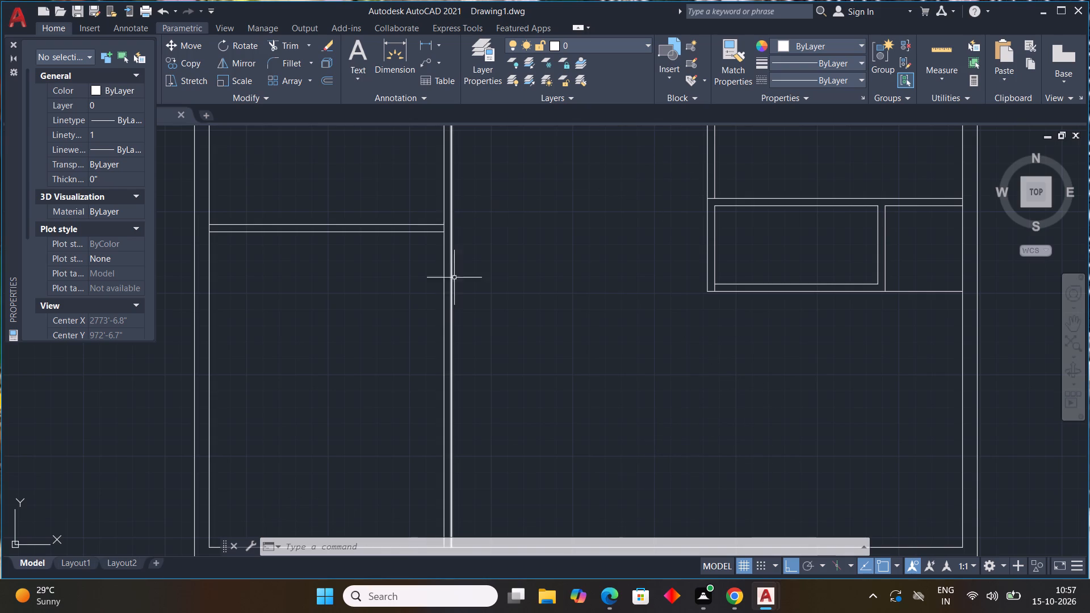
{"action": "left_click", "coordinate": [419, 231]}
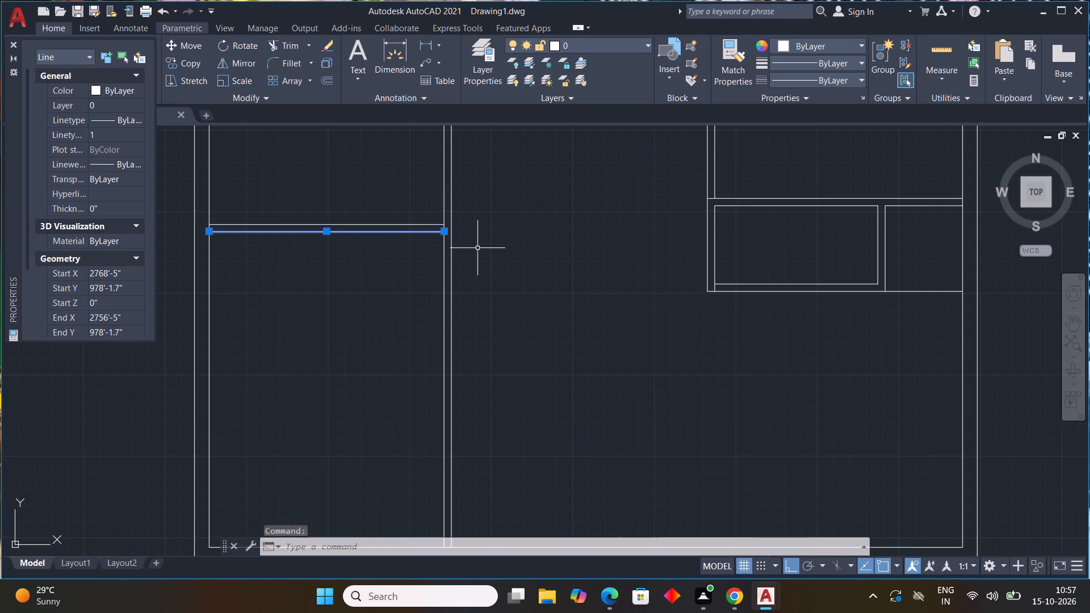
{"action": "scroll", "coordinate": [477, 248], "scroll_direction": "up", "scroll_amount": 3}
{"action": "middle_click_drag", "start_coordinate": [502, 259], "coordinate": [704, 296]}
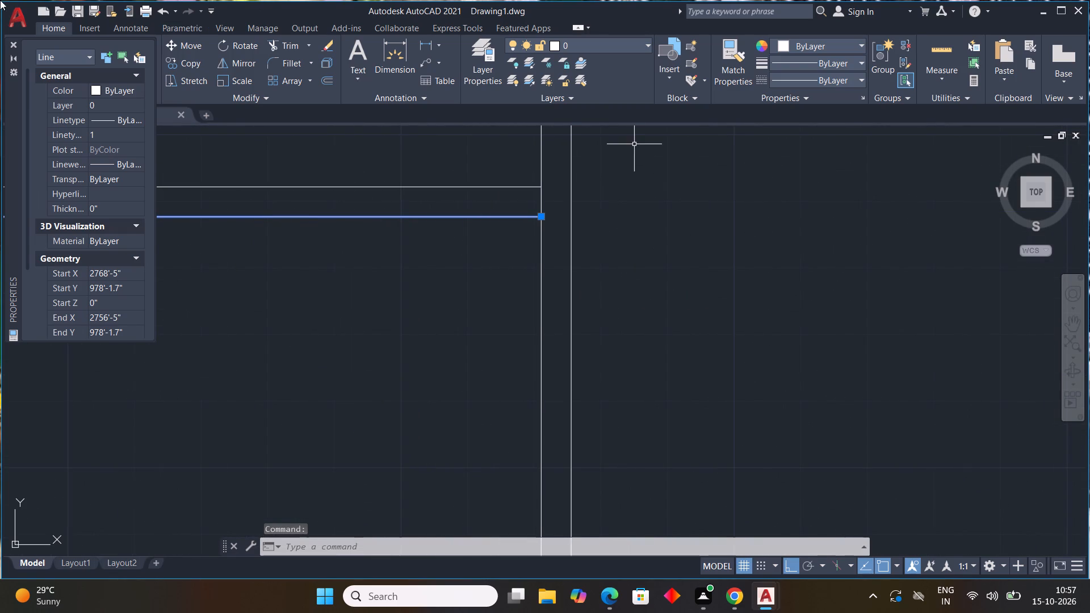
{"action": "scroll", "coordinate": [483, 488], "scroll_direction": "down", "scroll_amount": 3}
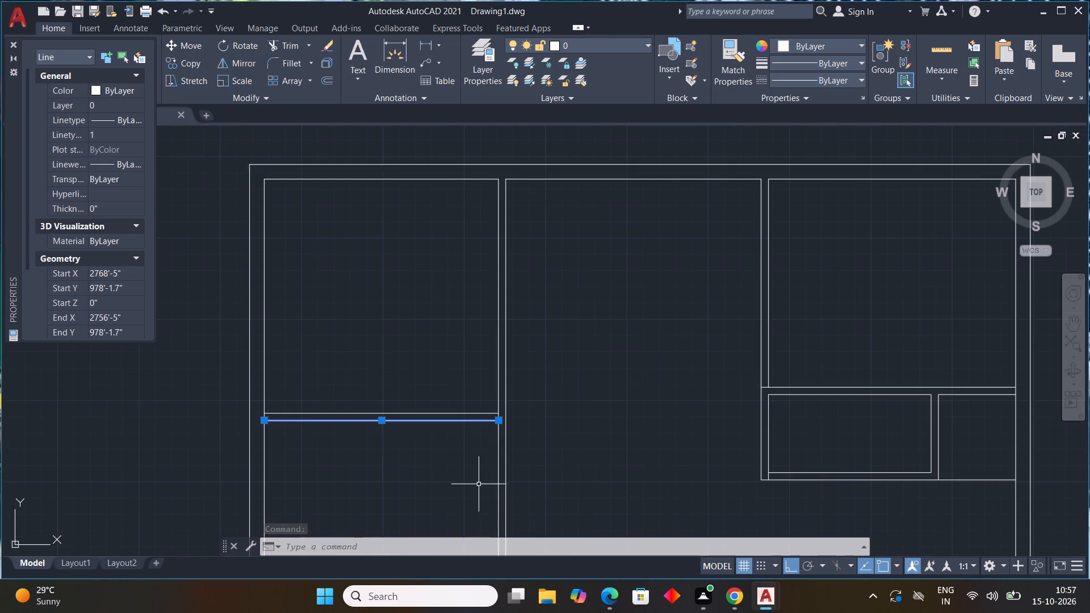
{"action": "middle_click_drag", "start_coordinate": [371, 456], "coordinate": [536, 451]}
{"action": "scroll", "coordinate": [697, 433], "scroll_direction": "up", "scroll_amount": 2}
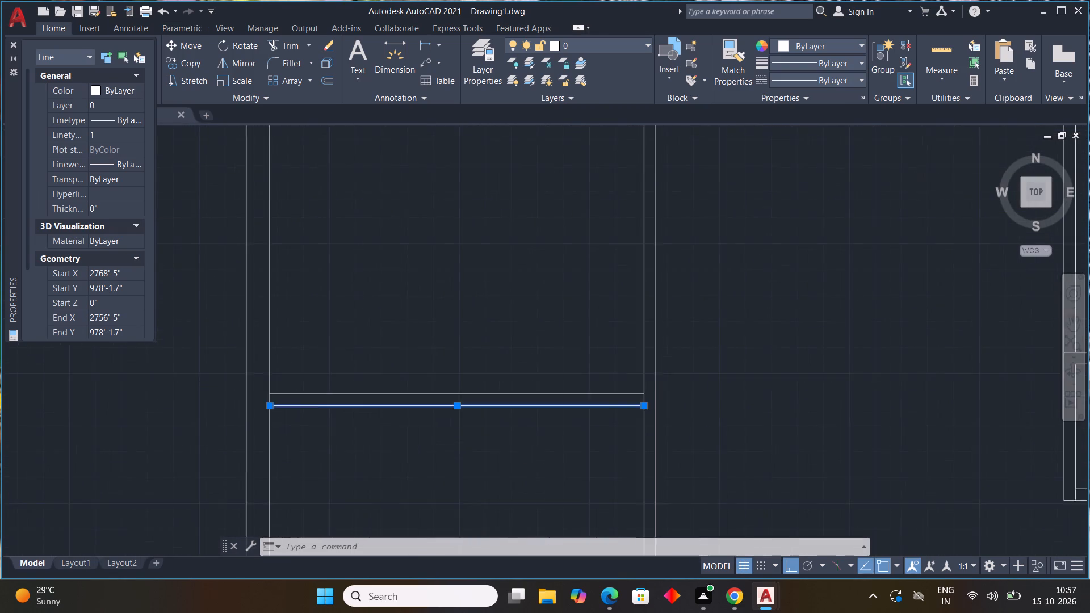
{"action": "scroll", "coordinate": [689, 431], "scroll_direction": "up", "scroll_amount": 2}
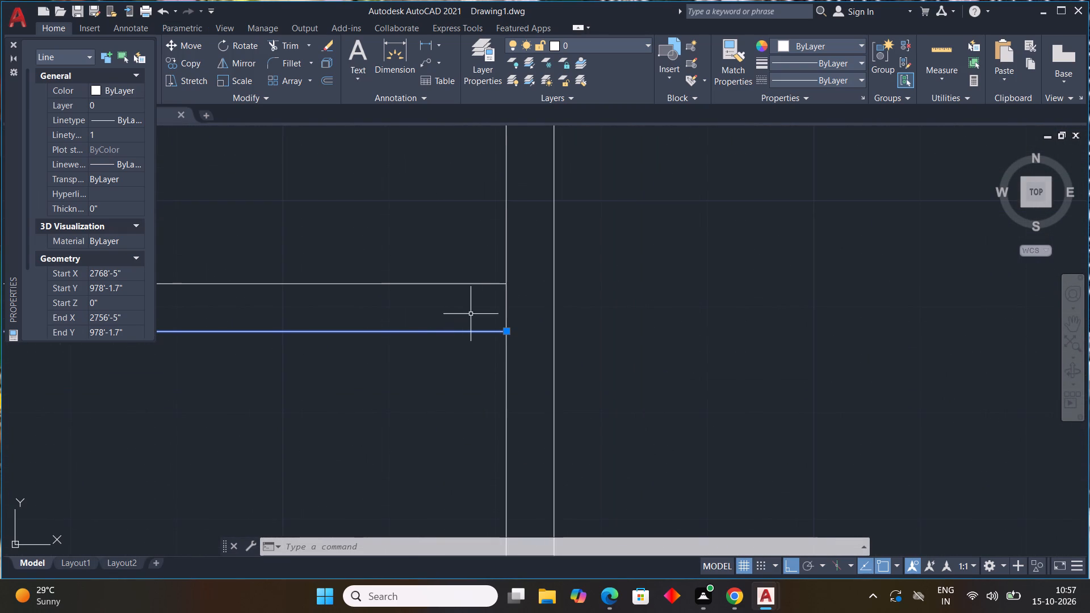
{"action": "left_click", "coordinate": [505, 333]}
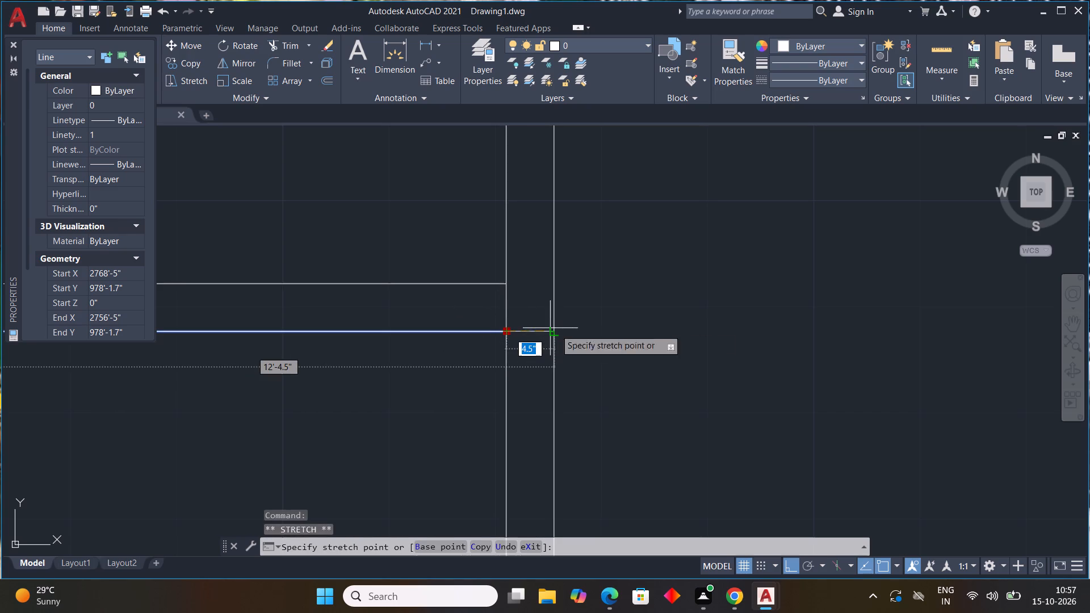
{"action": "left_click", "coordinate": [559, 330]}
{"action": "key", "text": "Escape"}
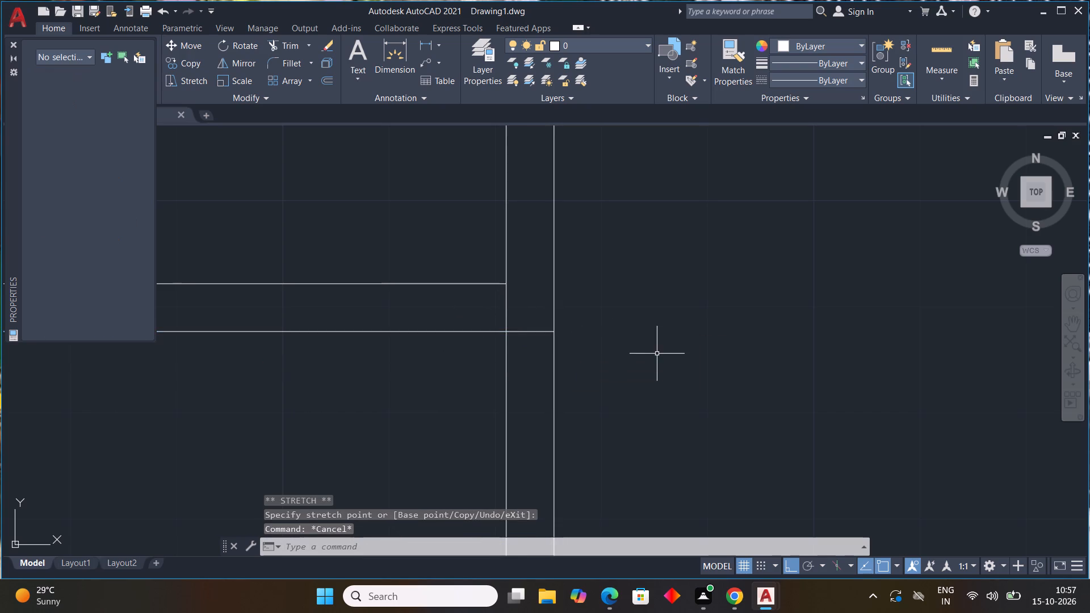
Offset the left bay's extended horizontal partition line 4'0" downward.
{"action": "scroll", "coordinate": [617, 352], "scroll_direction": "down", "scroll_amount": 4}
{"action": "middle_click_drag", "start_coordinate": [669, 401], "coordinate": [713, 280]}
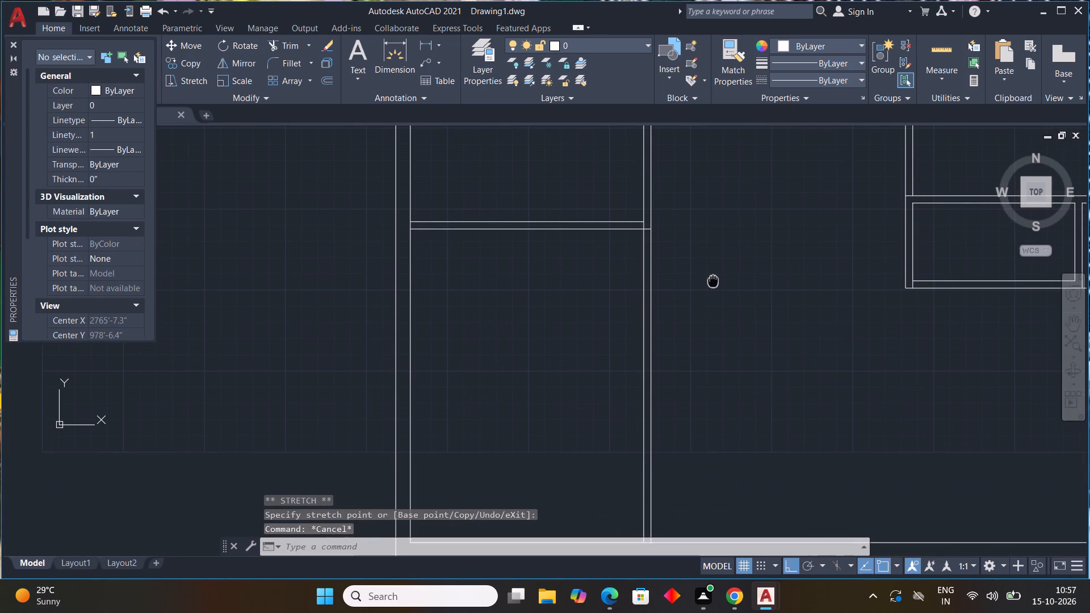
{"action": "middle_click_drag", "start_coordinate": [713, 280], "coordinate": [716, 289]}
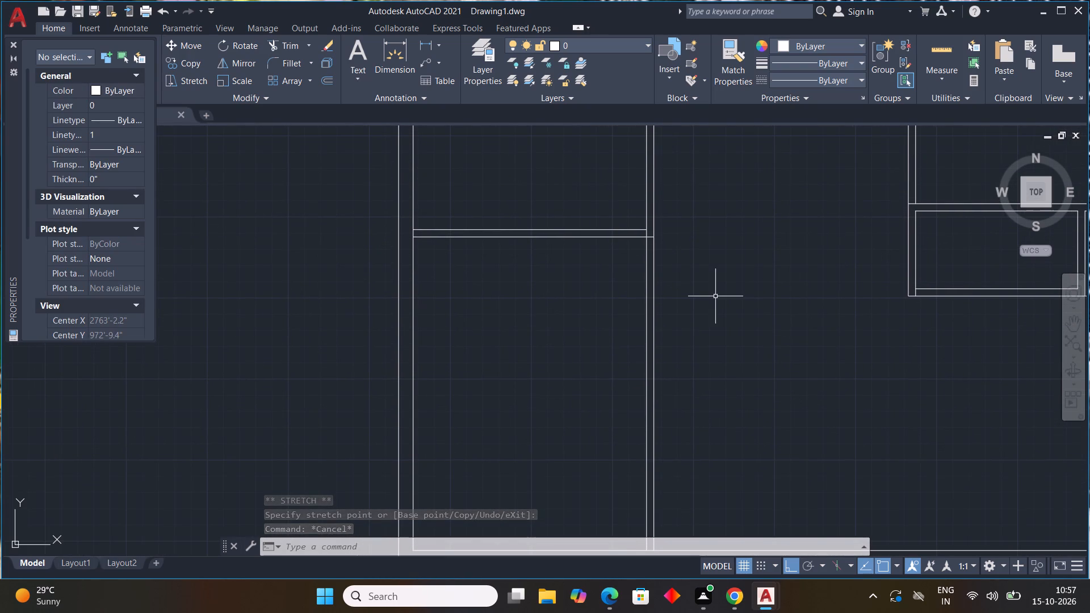
{"action": "type", "text": "OFF"}
{"action": "key", "text": "space"}
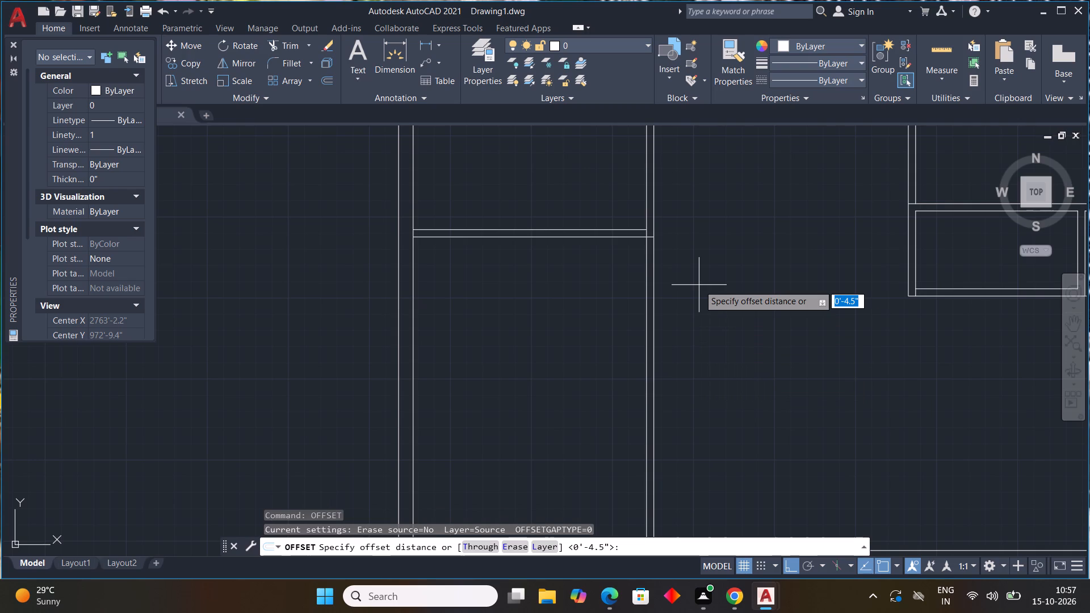
{"action": "type", "text": "4'0"}
{"action": "key", "text": "shift+quotedbl"}
{"action": "key", "text": "Return"}
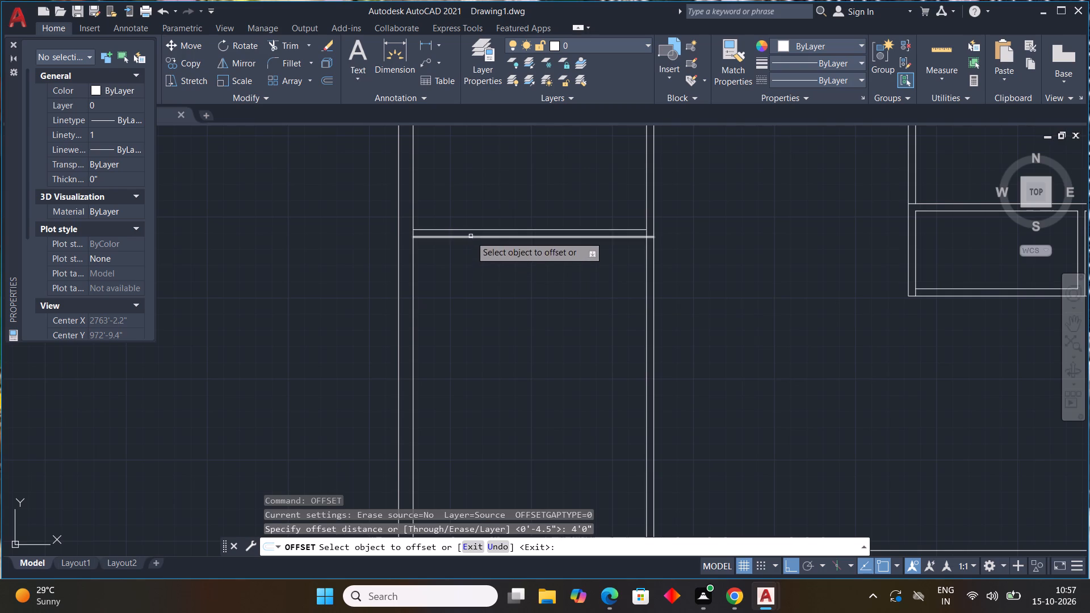
{"action": "left_click_drag", "start_coordinate": [471, 236], "coordinate": [505, 342]}
{"action": "left_click_drag", "start_coordinate": [521, 391], "coordinate": [523, 396]}
{"action": "key", "text": "Escape"}
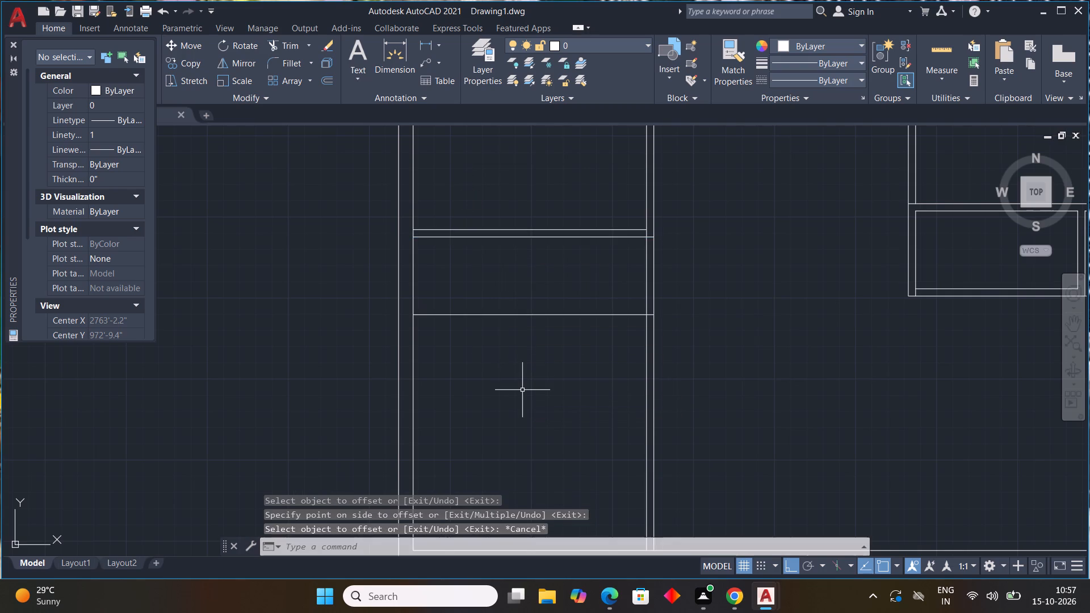
Offset the left bay's new horizontal line 4.5" downward to give the partition its thickness.
{"action": "key", "text": "space"}
{"action": "type", "text": "4.5"}
{"action": "key", "text": "shift+quotedbl"}
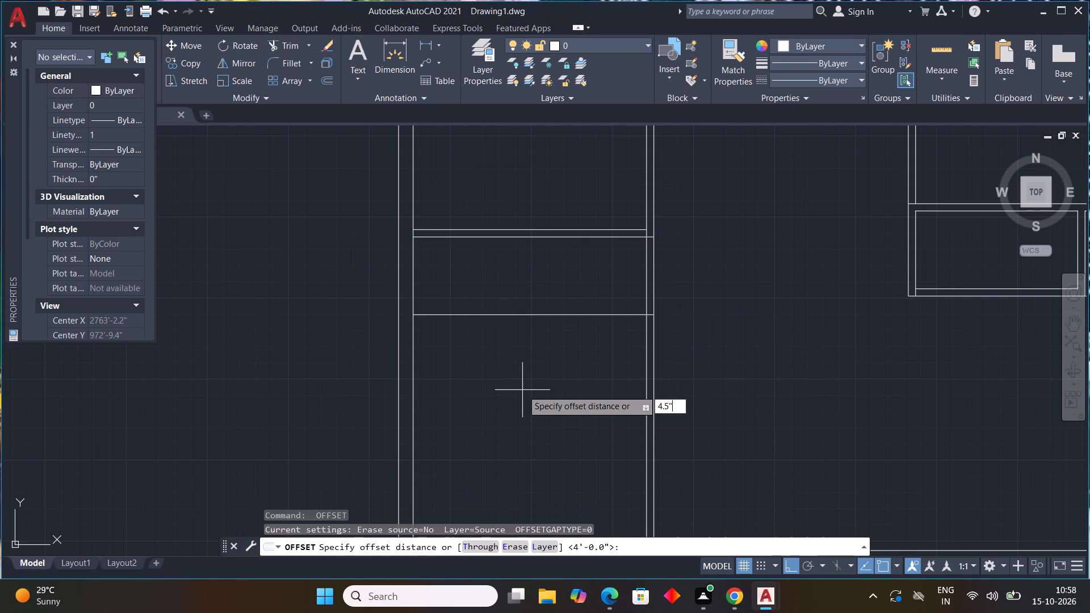
{"action": "key", "text": "Return"}
{"action": "left_click", "coordinate": [497, 314]}
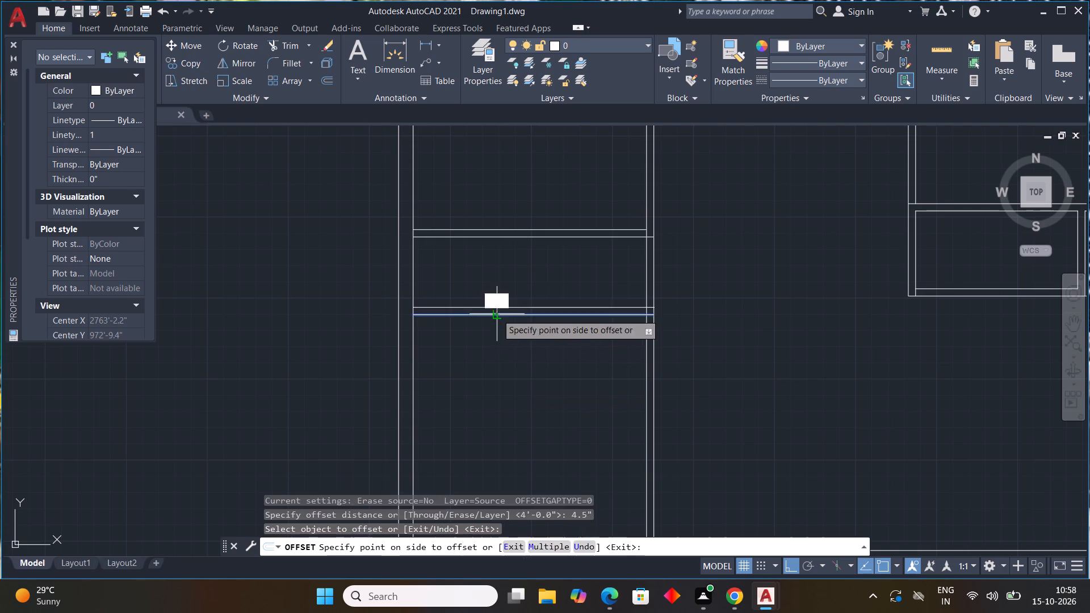
{"action": "left_click", "coordinate": [502, 375]}
{"action": "key", "text": "Escape"}
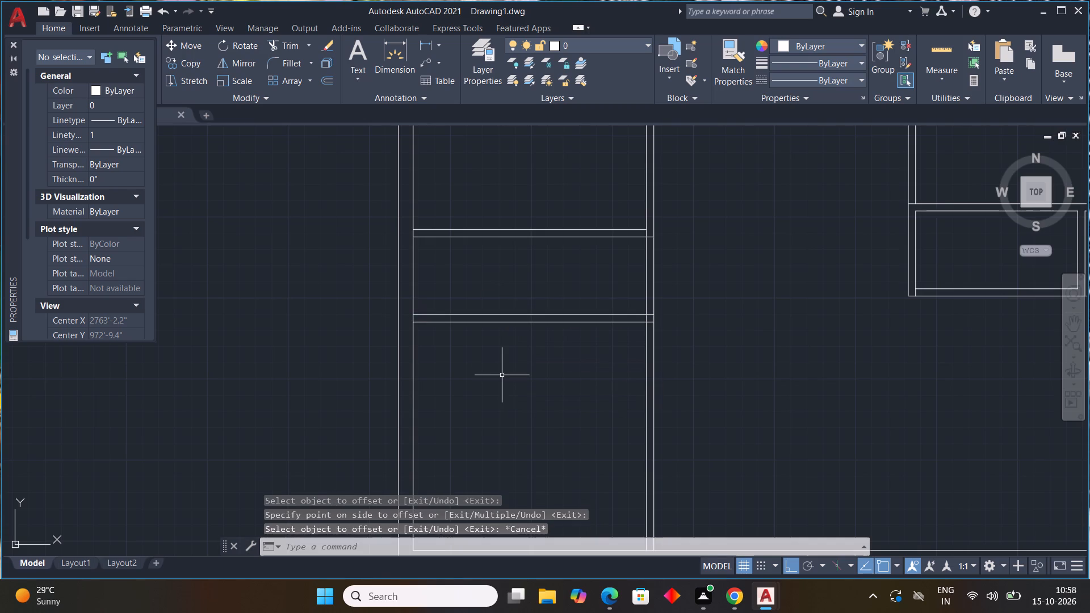
Offset the near line of the left bay's right-hand vertical partition 8'4" to the left, into the left bay.
{"action": "type", "text": "OFF"}
{"action": "key", "text": "space"}
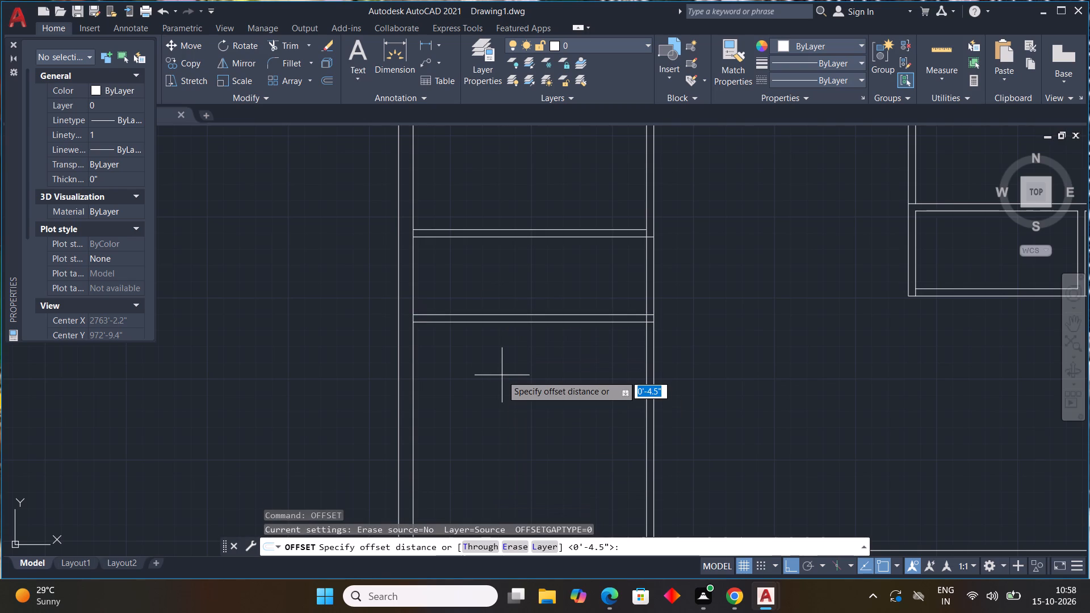
{"action": "type", "text": "8'4"}
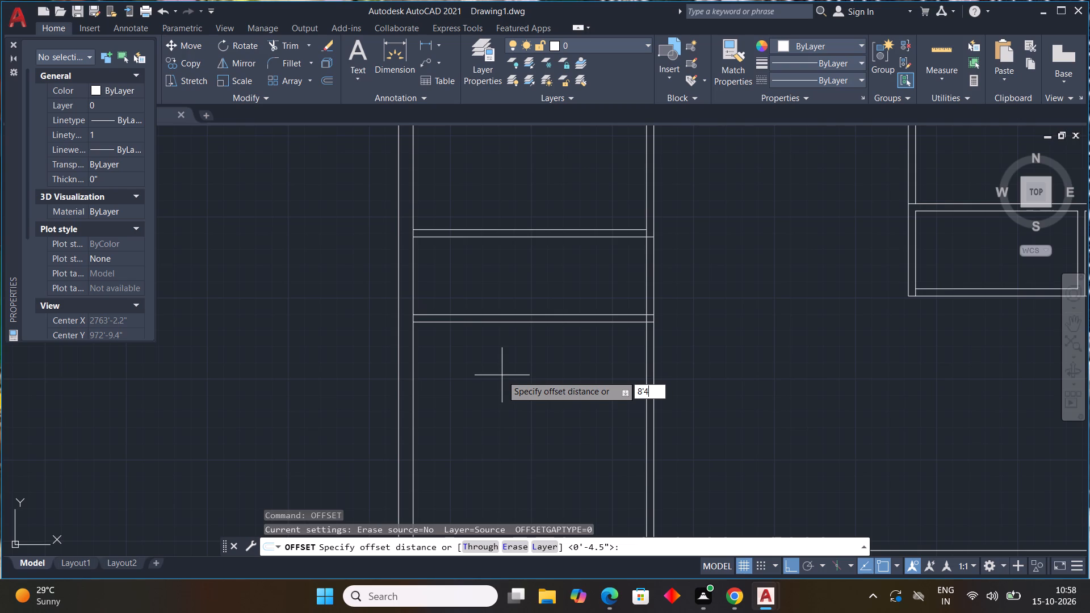
{"action": "key", "text": "shift+quotedbl"}
{"action": "key", "text": "Return"}
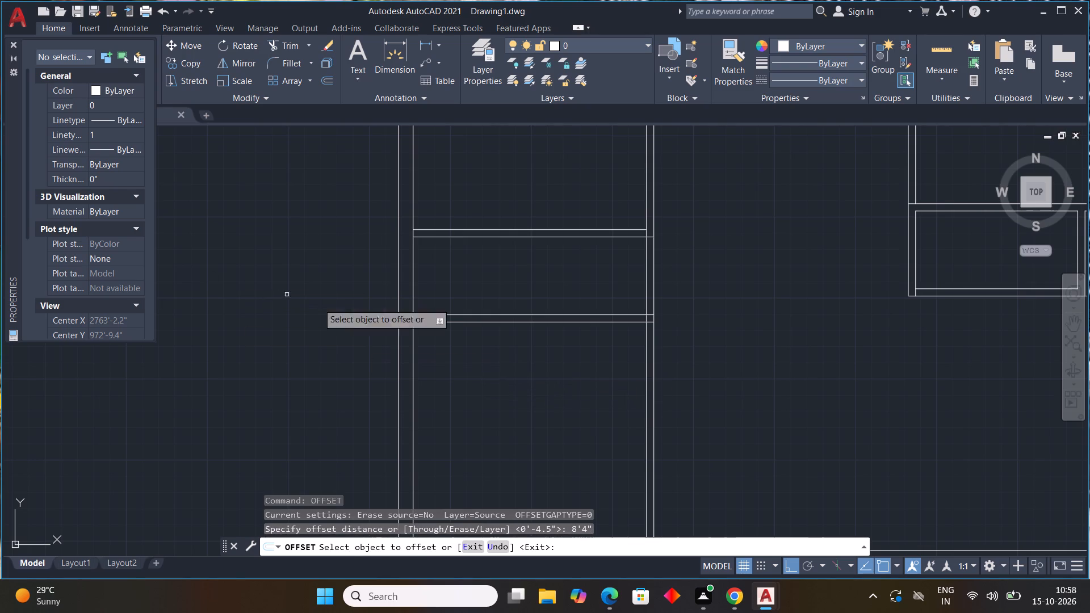
{"action": "left_click", "coordinate": [645, 296]}
{"action": "left_click", "coordinate": [538, 292]}
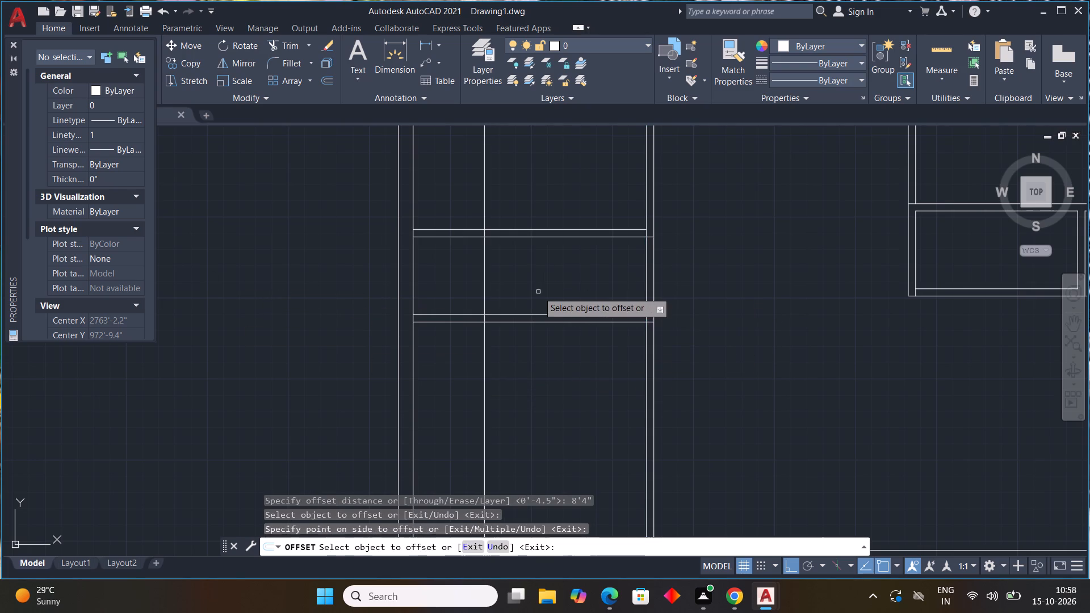
{"action": "scroll", "coordinate": [456, 294], "scroll_direction": "down", "scroll_amount": 3}
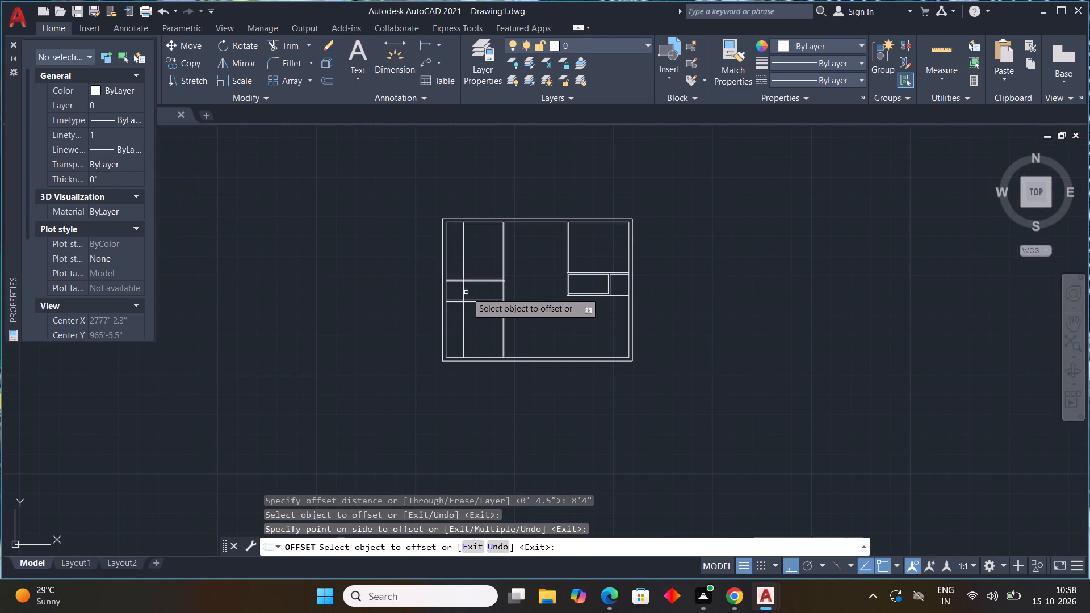
{"action": "key", "text": "Escape"}
Offset the left bay's new vertical line 4.5" to the left to give the partition its thickness.
{"action": "key", "text": "space"}
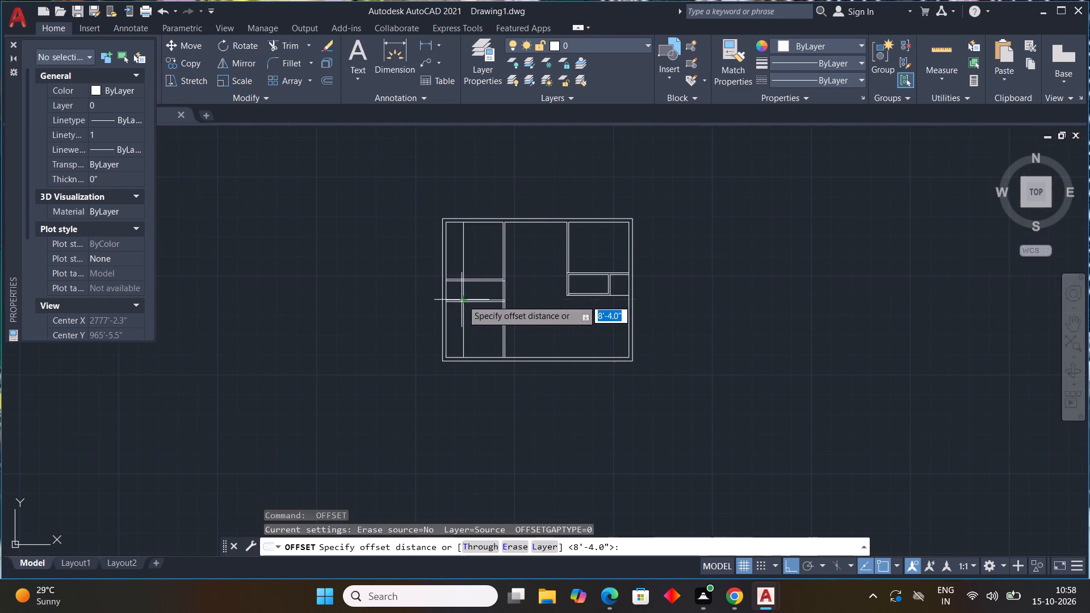
{"action": "scroll", "coordinate": [463, 295], "scroll_direction": "up", "scroll_amount": 3}
{"action": "key", "text": "4"}
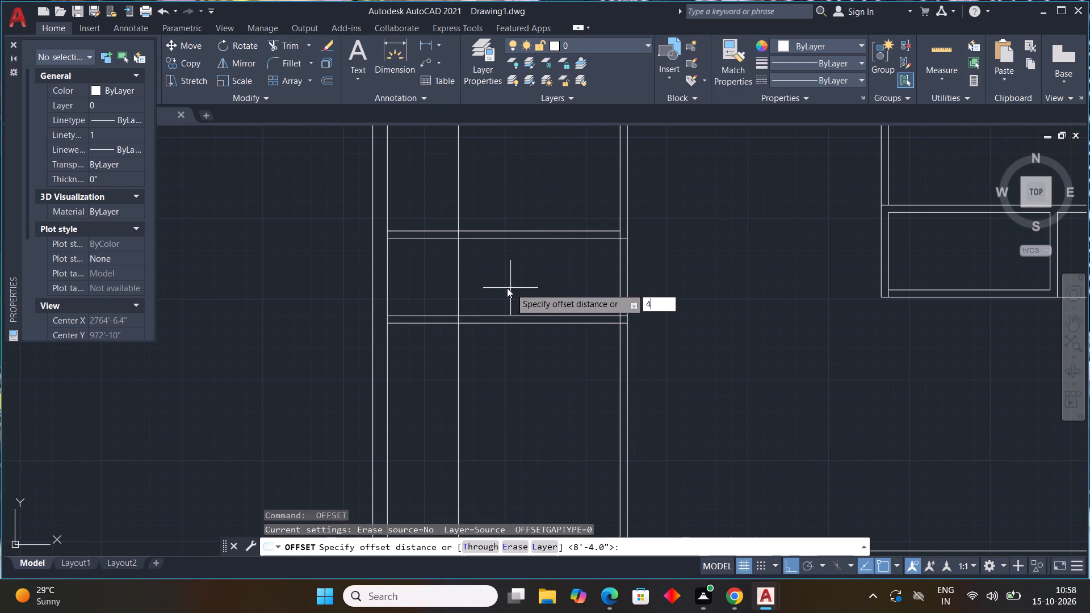
{"action": "key", "text": "period"}
{"action": "type", "text": "5\""}
{"action": "key", "text": "Return"}
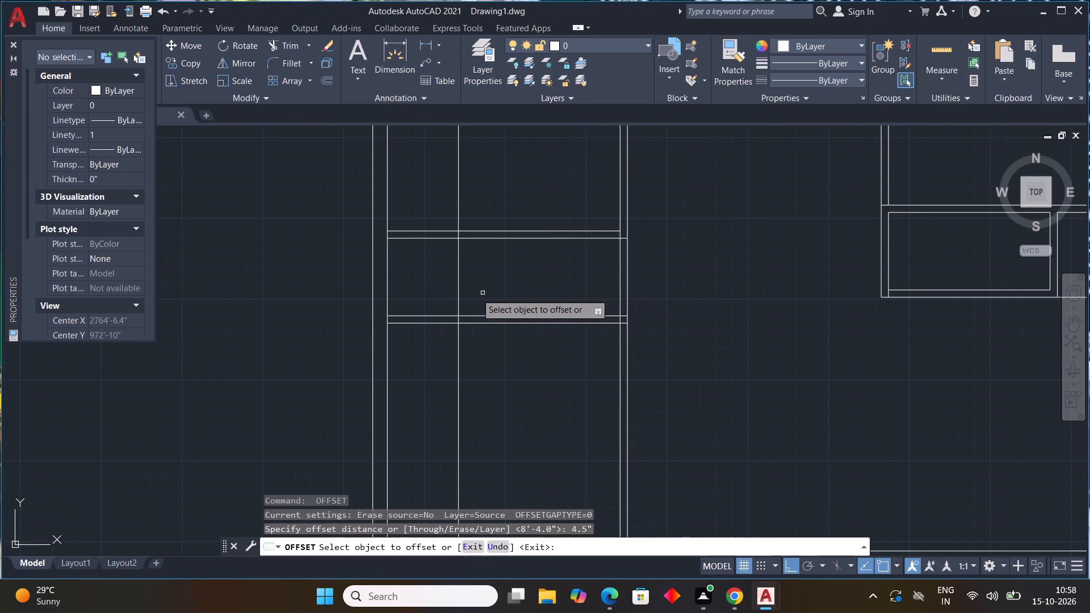
{"action": "left_click_drag", "start_coordinate": [457, 292], "coordinate": [442, 286]}
{"action": "left_click", "coordinate": [437, 285]}
{"action": "key", "text": "Escape"}
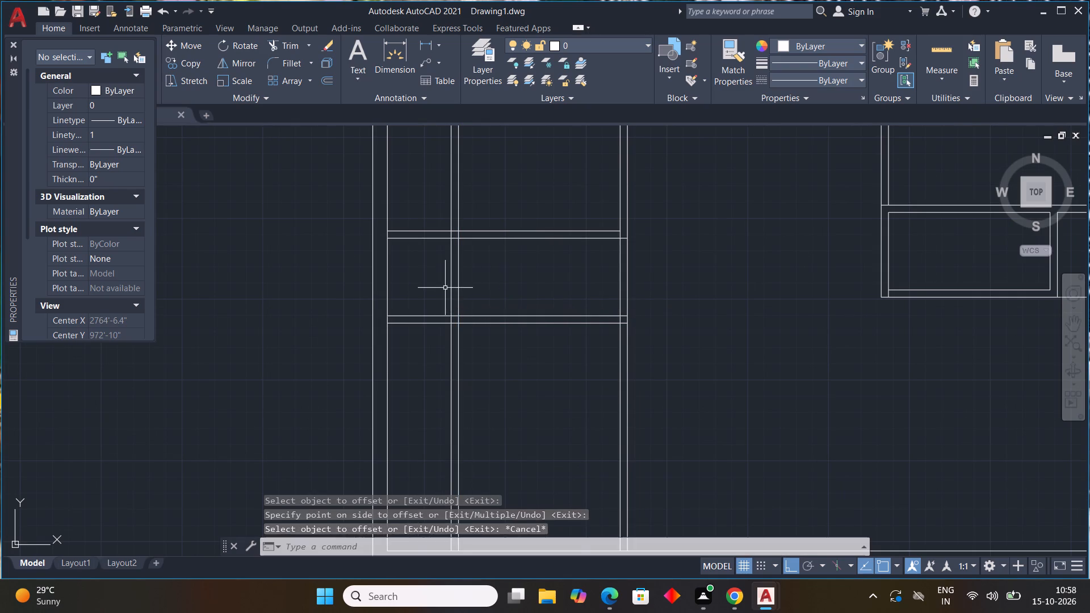
{"action": "key", "text": "Escape"}
{"action": "key", "text": "Escape"}
Trim the new vertical partition above the left bay's upper horizontal partition, clean that junction, and trim the lower partition's top line to its left.
{"action": "type", "text": "TR"}
{"action": "key", "text": "space"}
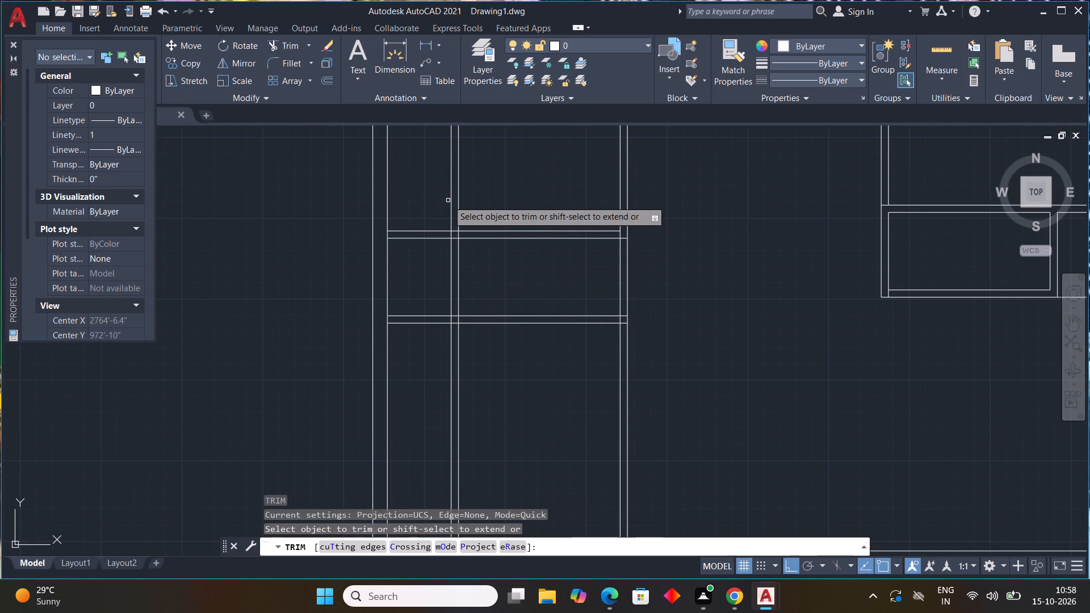
{"action": "left_click_drag", "start_coordinate": [438, 204], "coordinate": [480, 196]}
{"action": "scroll", "coordinate": [496, 321], "scroll_direction": "up", "scroll_amount": 2}
{"action": "scroll", "coordinate": [496, 324], "scroll_direction": "down", "scroll_amount": 2}
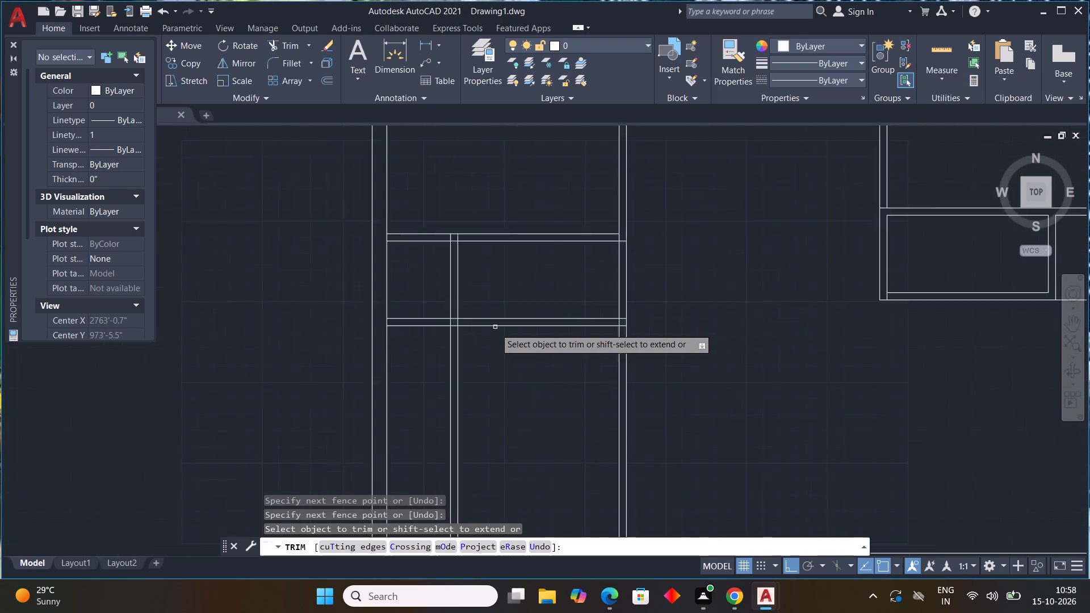
{"action": "scroll", "coordinate": [495, 329], "scroll_direction": "down", "scroll_amount": 1}
{"action": "left_click", "coordinate": [451, 322]}
{"action": "scroll", "coordinate": [478, 272], "scroll_direction": "up", "scroll_amount": 5}
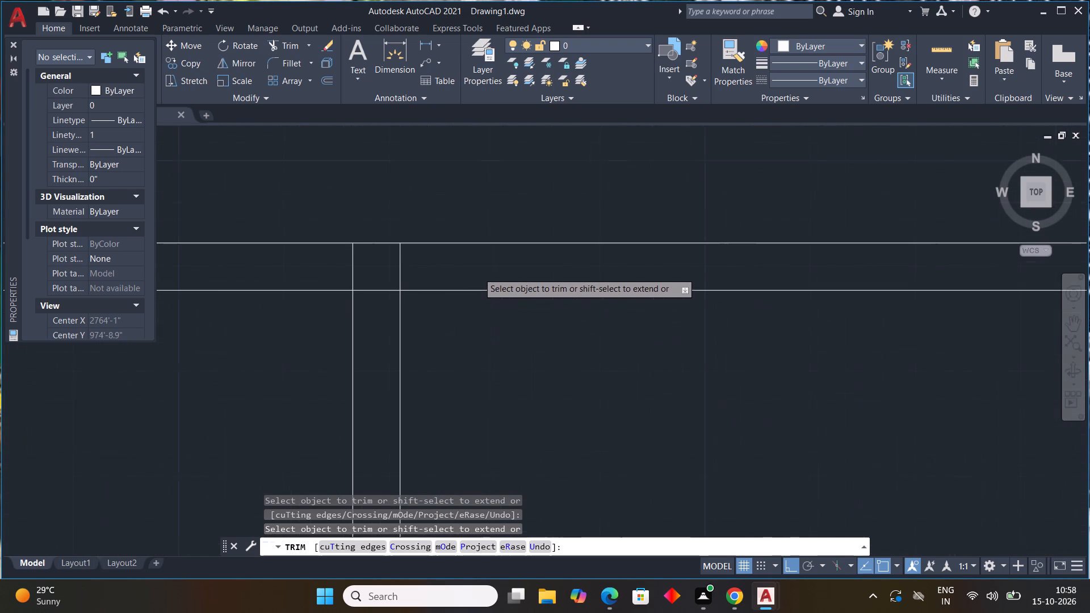
{"action": "left_click_drag", "start_coordinate": [374, 294], "coordinate": [375, 275]}
{"action": "left_click_drag", "start_coordinate": [342, 268], "coordinate": [389, 268]}
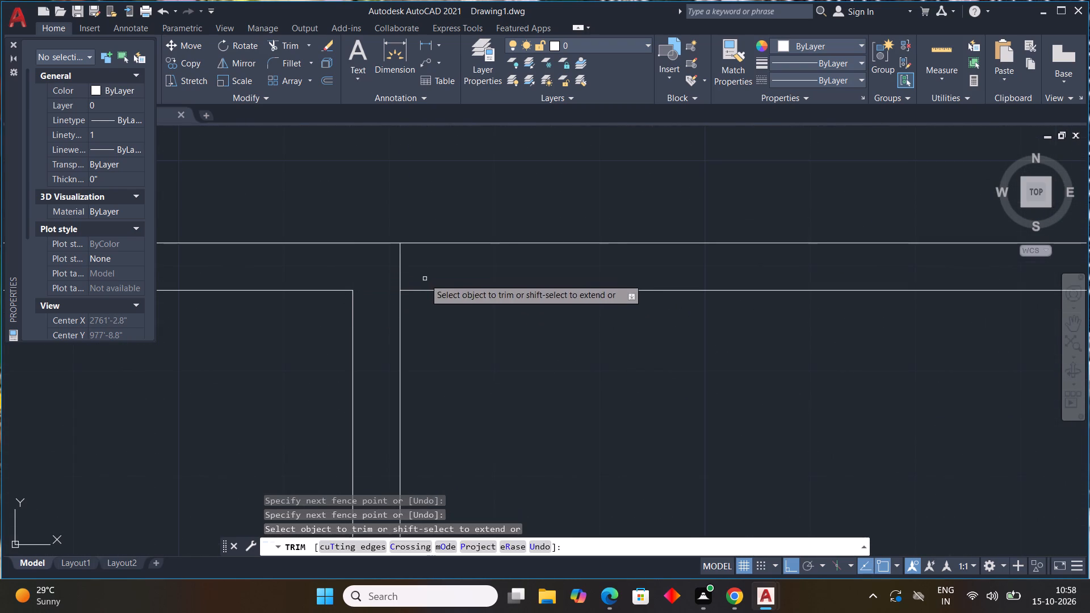
{"action": "left_click_drag", "start_coordinate": [422, 272], "coordinate": [390, 270]}
{"action": "scroll", "coordinate": [478, 358], "scroll_direction": "down", "scroll_amount": 3}
Trim the overlapping lines where the new vertical partition meets the left bay's lower horizontal partition, and both vertical lines below it.
{"action": "middle_click_drag", "start_coordinate": [515, 385], "coordinate": [476, 238]}
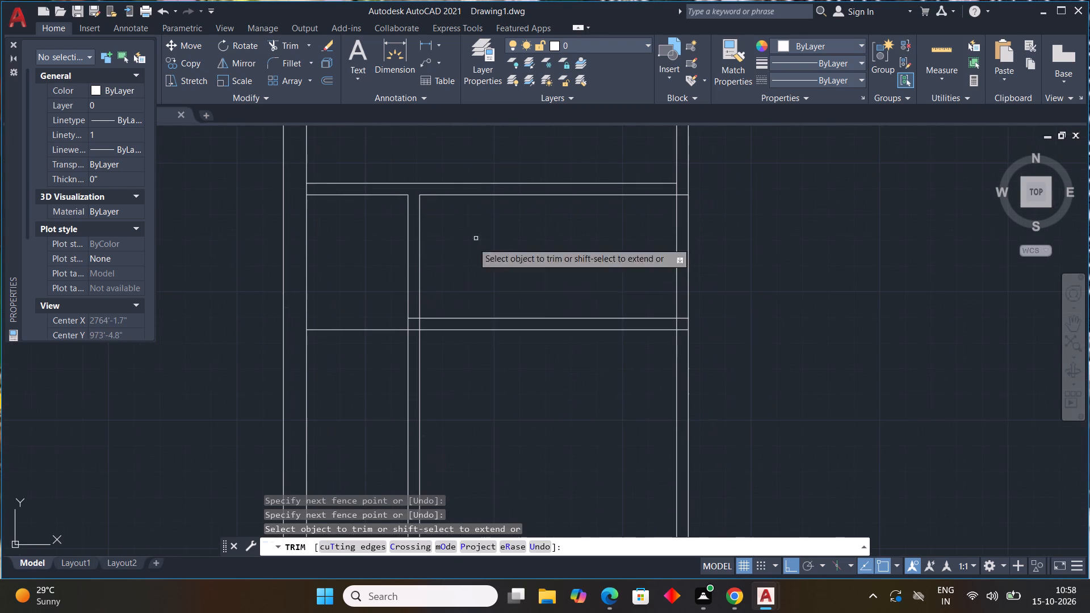
{"action": "scroll", "coordinate": [438, 314], "scroll_direction": "up", "scroll_amount": 2}
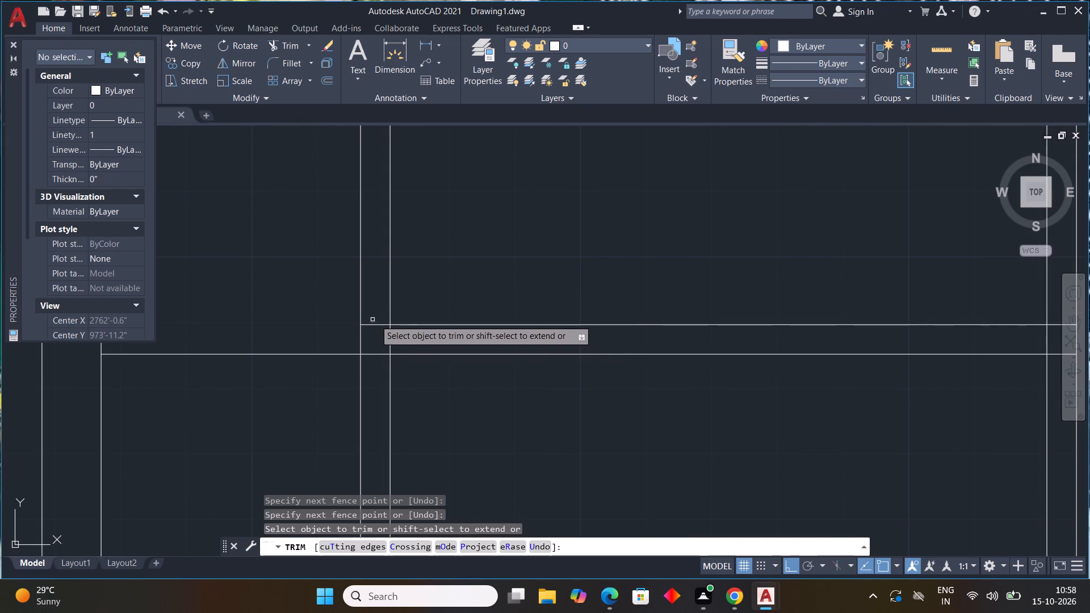
{"action": "left_click_drag", "start_coordinate": [376, 318], "coordinate": [412, 342]}
{"action": "scroll", "coordinate": [443, 389], "scroll_direction": "down", "scroll_amount": 3}
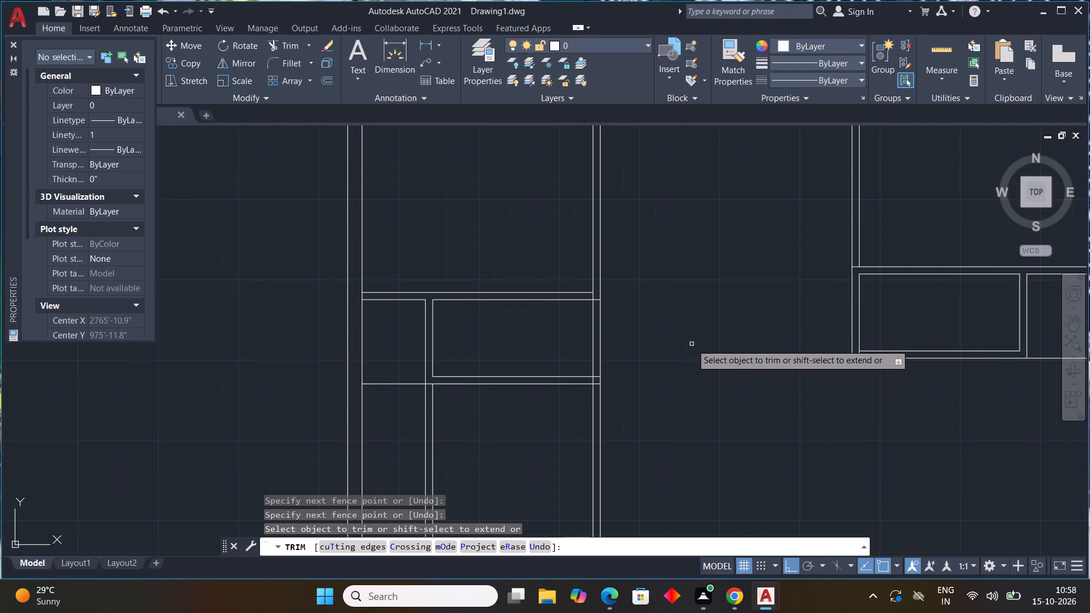
{"action": "key", "text": "Escape"}
{"action": "scroll", "coordinate": [670, 380], "scroll_direction": "down", "scroll_amount": 2}
{"action": "scroll", "coordinate": [592, 454], "scroll_direction": "up", "scroll_amount": 3}
{"action": "key", "text": "space"}
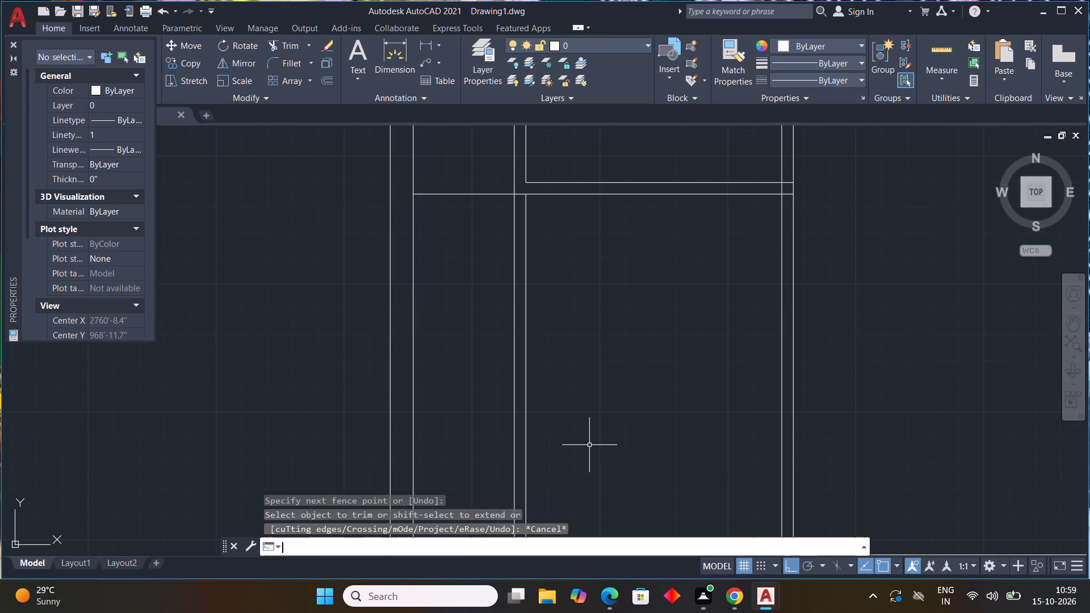
{"action": "left_click_drag", "start_coordinate": [480, 391], "coordinate": [544, 385]}
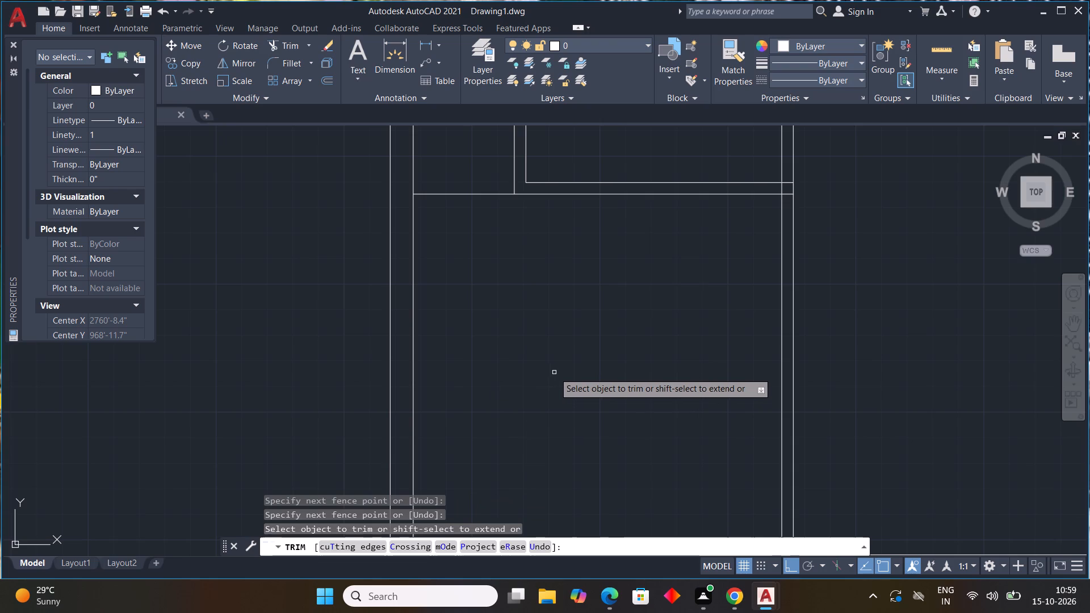
{"action": "key", "text": "Escape"}
{"action": "key", "text": "Escape"}
{"action": "scroll", "coordinate": [559, 376], "scroll_direction": "down", "scroll_amount": 3}
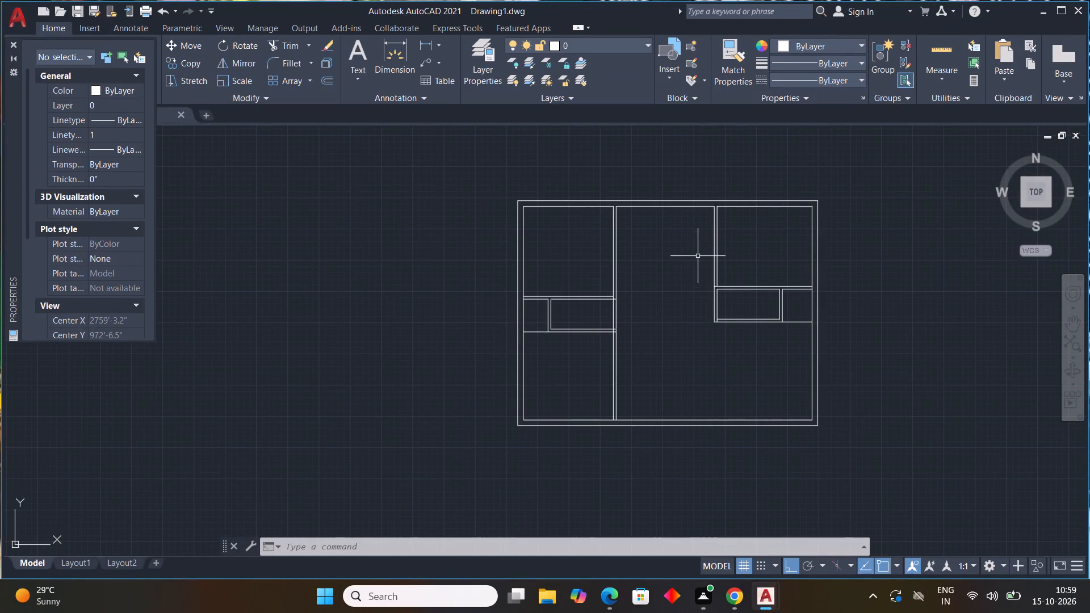
Offset the middle bay's inner top wall line 21'8" downward.
{"action": "type", "text": "OFF"}
{"action": "key", "text": "space"}
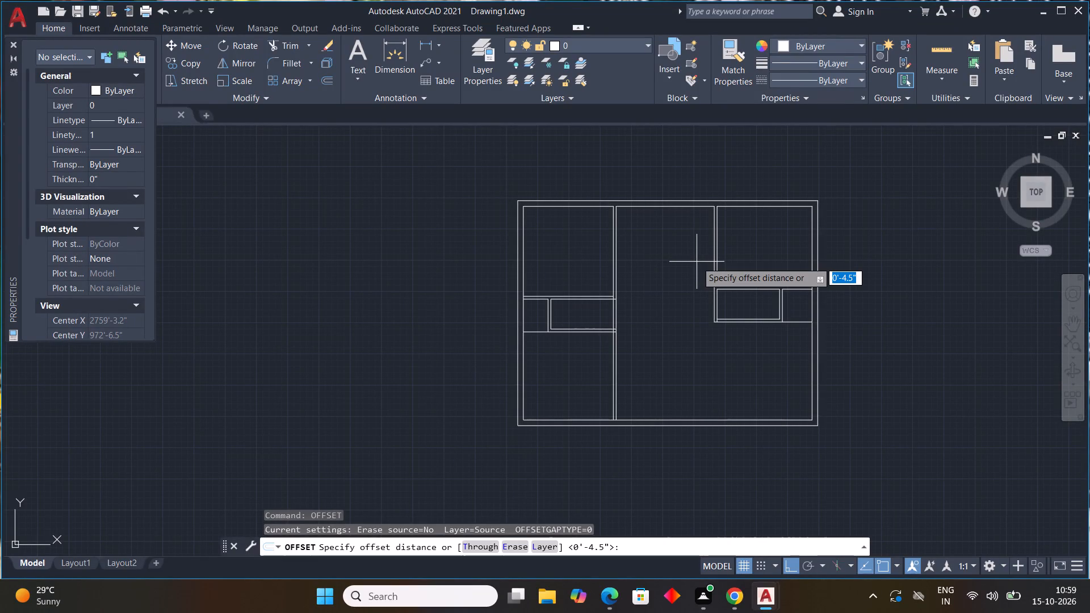
{"action": "type", "text": "21"}
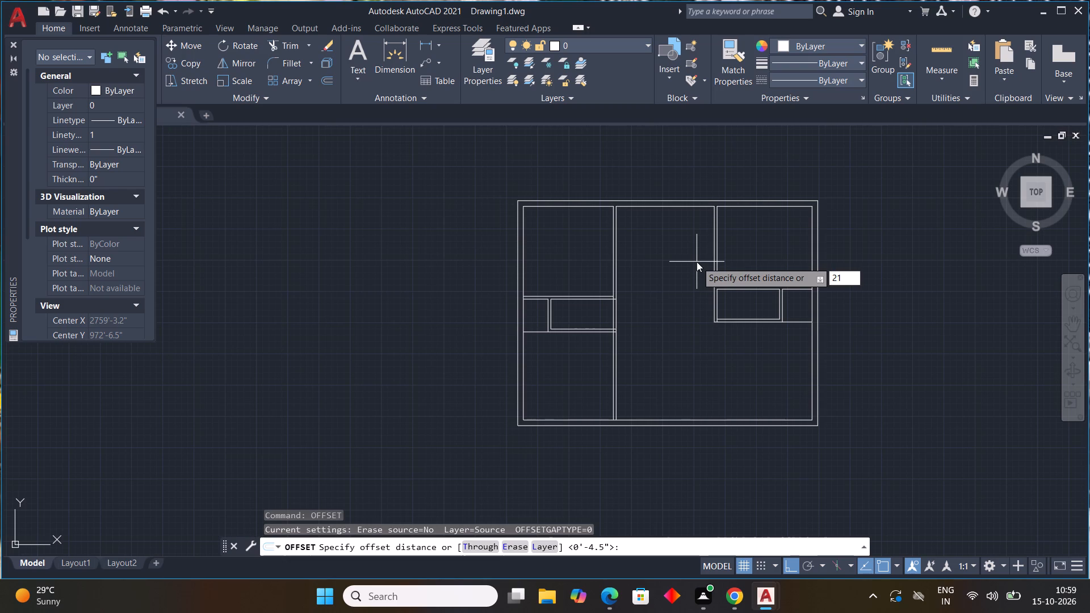
{"action": "key", "text": "apostrophe"}
{"action": "key", "text": "8"}
{"action": "key", "text": "shift+quotedbl"}
{"action": "key", "text": "space"}
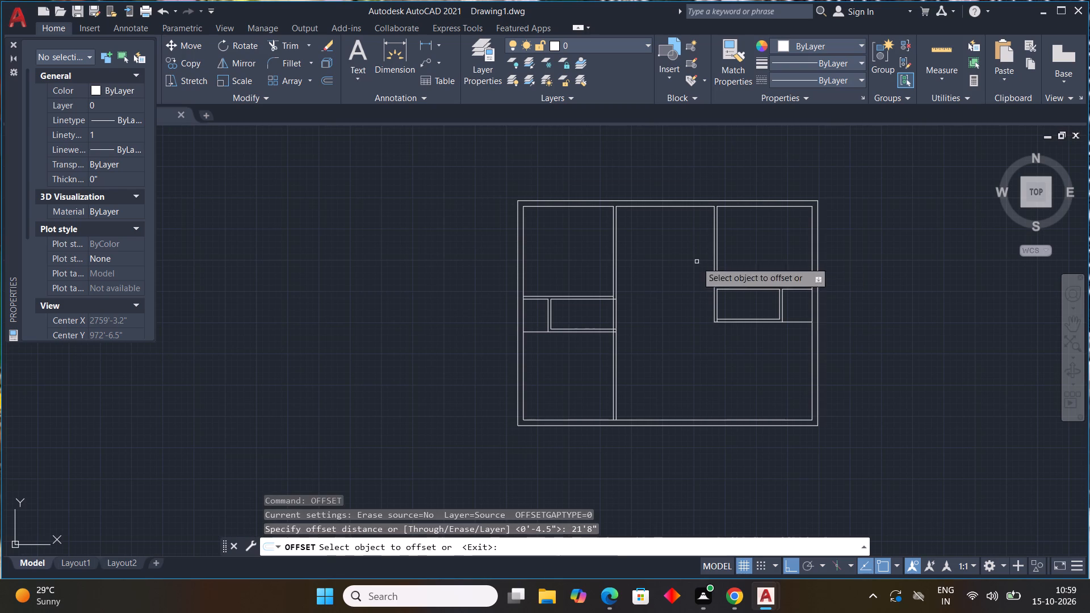
{"action": "left_click", "coordinate": [637, 206]}
{"action": "left_click", "coordinate": [678, 357]}
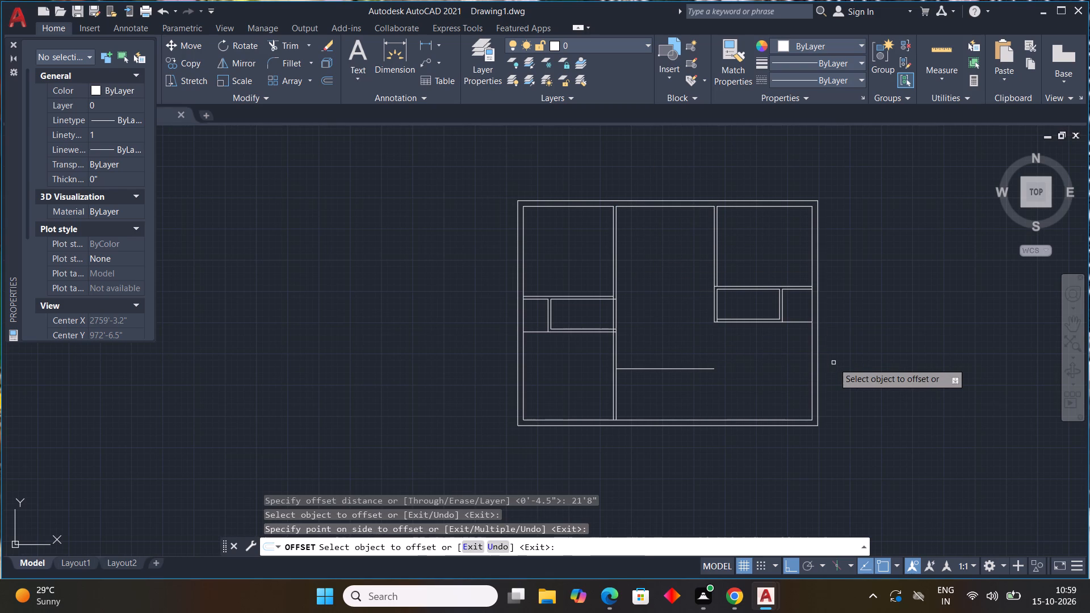
{"action": "key", "text": "Escape"}
Offset the middle bay's new horizontal line 9" downward to give the wall its thickness.
{"action": "key", "text": "space"}
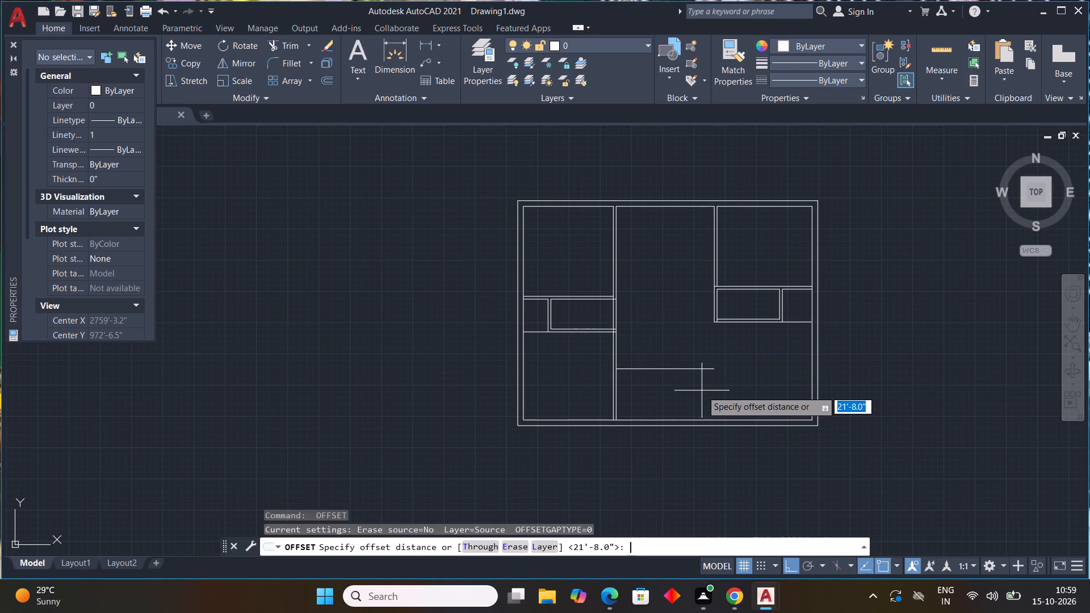
{"action": "key", "text": "9"}
{"action": "key", "text": "shift+quotedbl"}
{"action": "key", "text": "Return"}
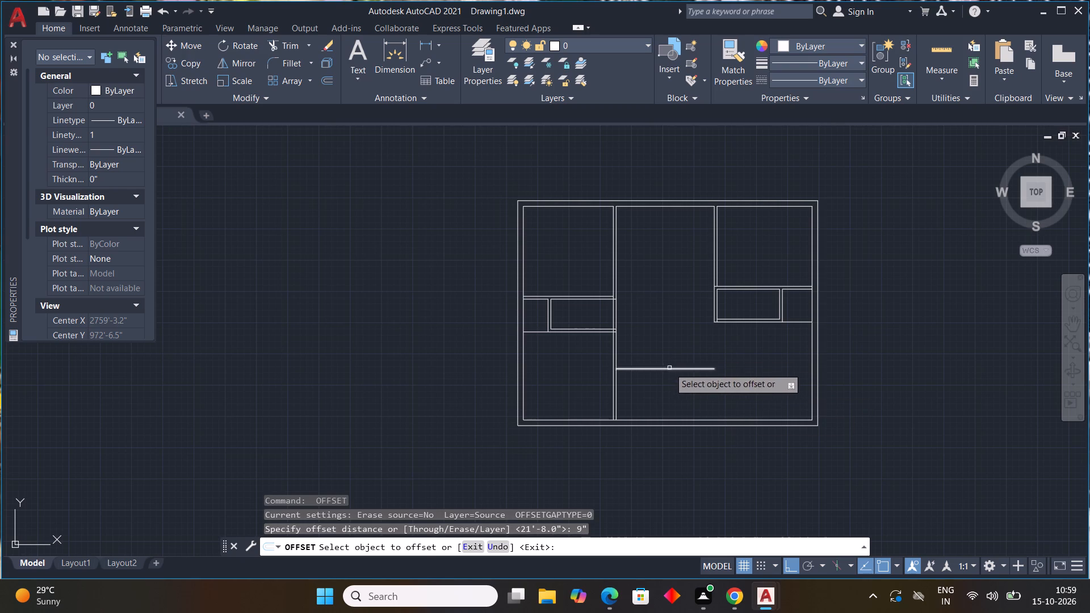
{"action": "left_click_drag", "start_coordinate": [669, 368], "coordinate": [669, 376]}
{"action": "left_click", "coordinate": [673, 401]}
{"action": "scroll", "coordinate": [800, 380], "scroll_direction": "down", "scroll_amount": 1}
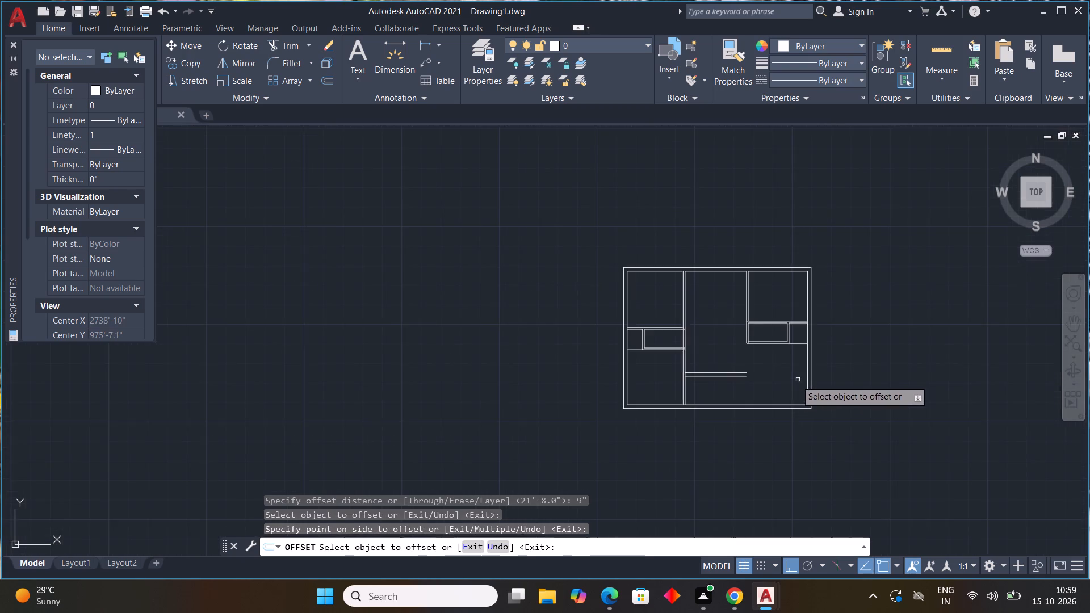
{"action": "middle_click_drag", "start_coordinate": [775, 388], "coordinate": [687, 403]}
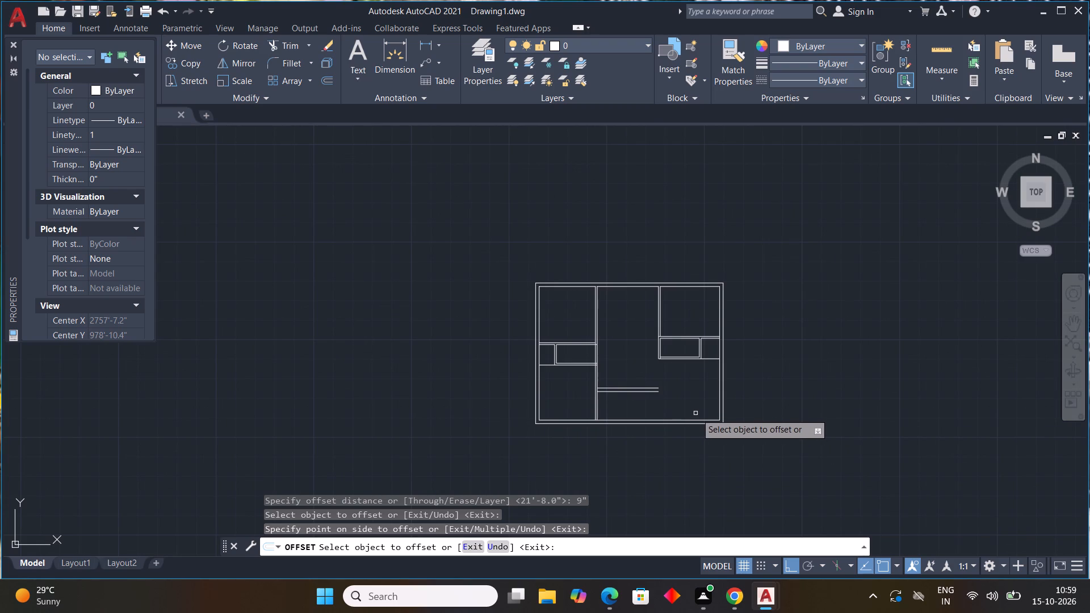
{"action": "key", "text": "Escape"}
Offset the bottom line of the right bay's lower horizontal partition 10'0" downward.
{"action": "key", "text": "space"}
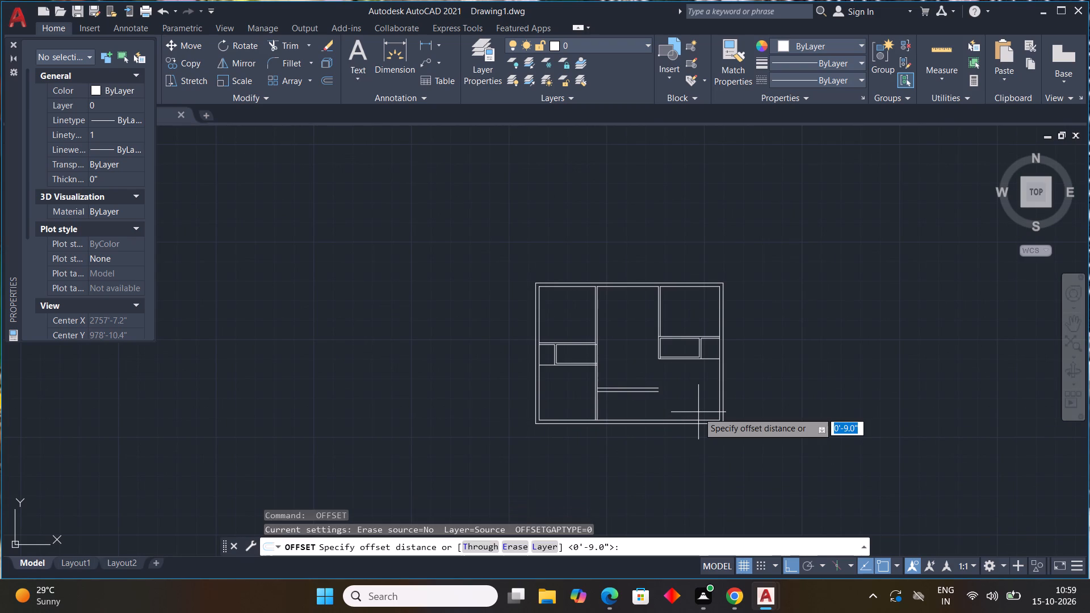
{"action": "type", "text": "10'0\""}
{"action": "key", "text": "Return"}
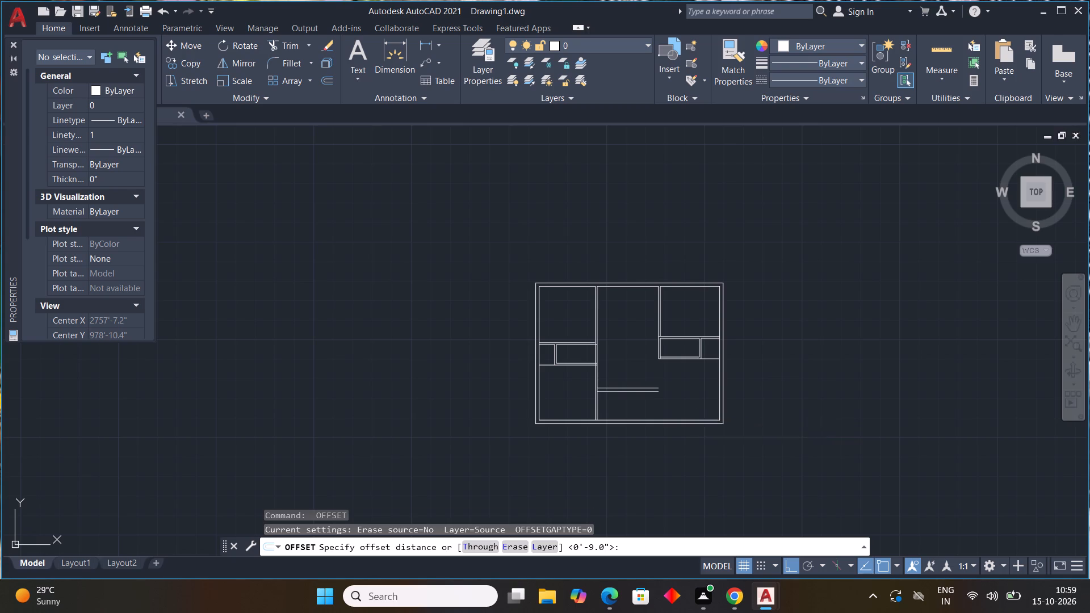
{"action": "scroll", "coordinate": [706, 360], "scroll_direction": "up", "scroll_amount": 3}
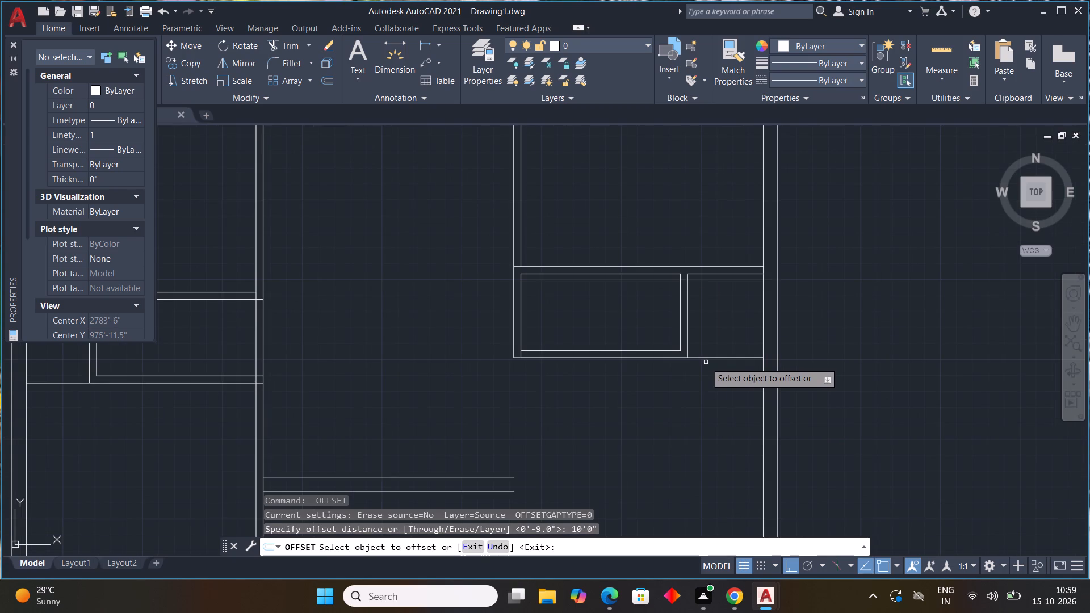
{"action": "left_click", "coordinate": [708, 360]}
{"action": "left_click", "coordinate": [714, 359]}
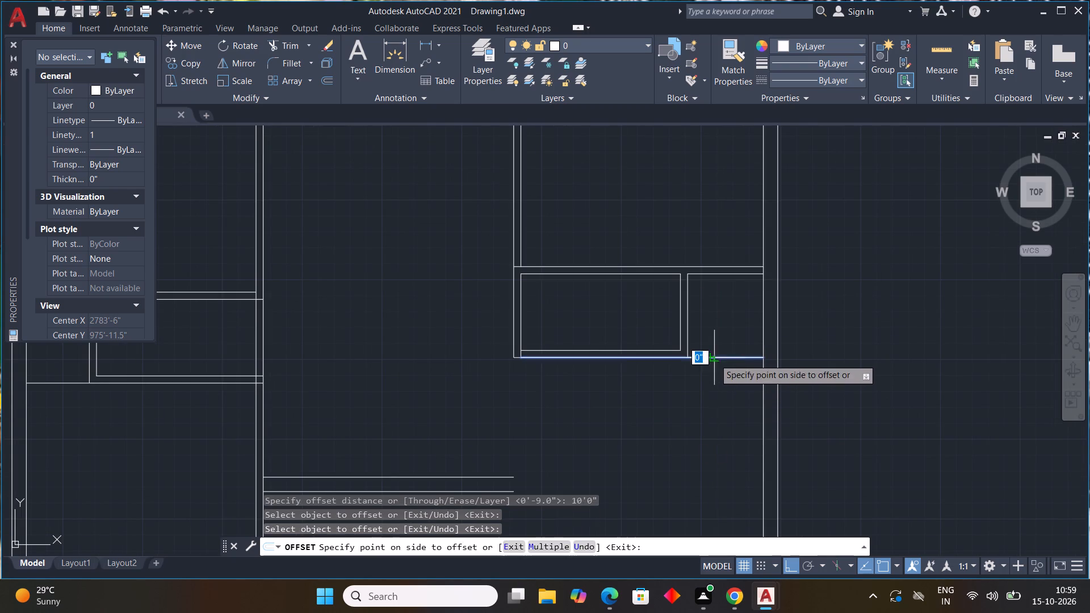
{"action": "left_click", "coordinate": [703, 433]}
{"action": "scroll", "coordinate": [701, 426], "scroll_direction": "down", "scroll_amount": 3}
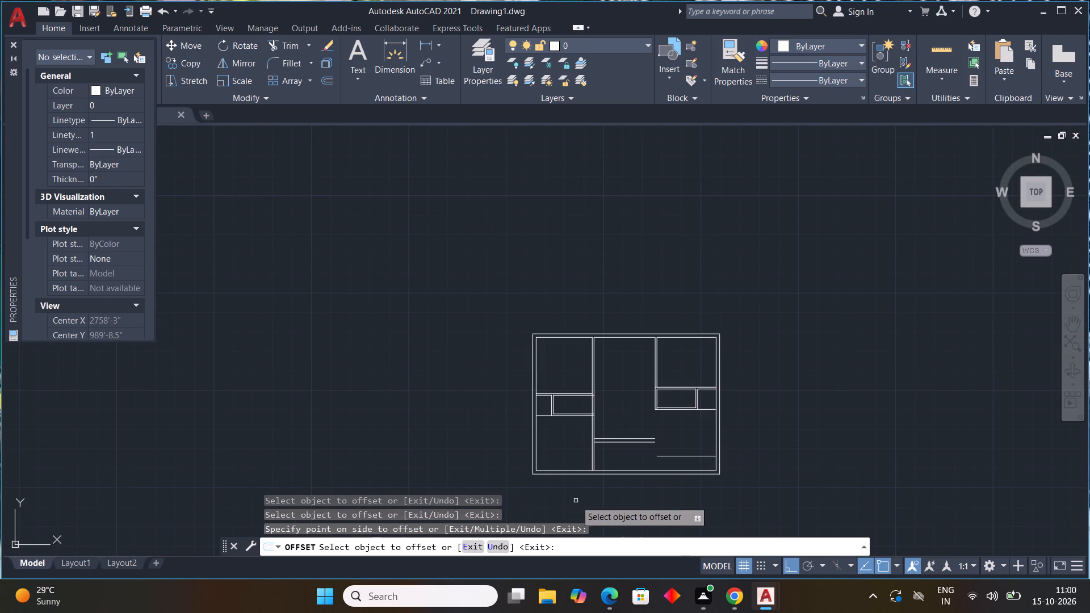
{"action": "key", "text": "Escape"}
Offset the right bay's new bottom horizontal line 9" downward to give the wall its thickness.
{"action": "key", "text": "space"}
{"action": "key", "text": "9"}
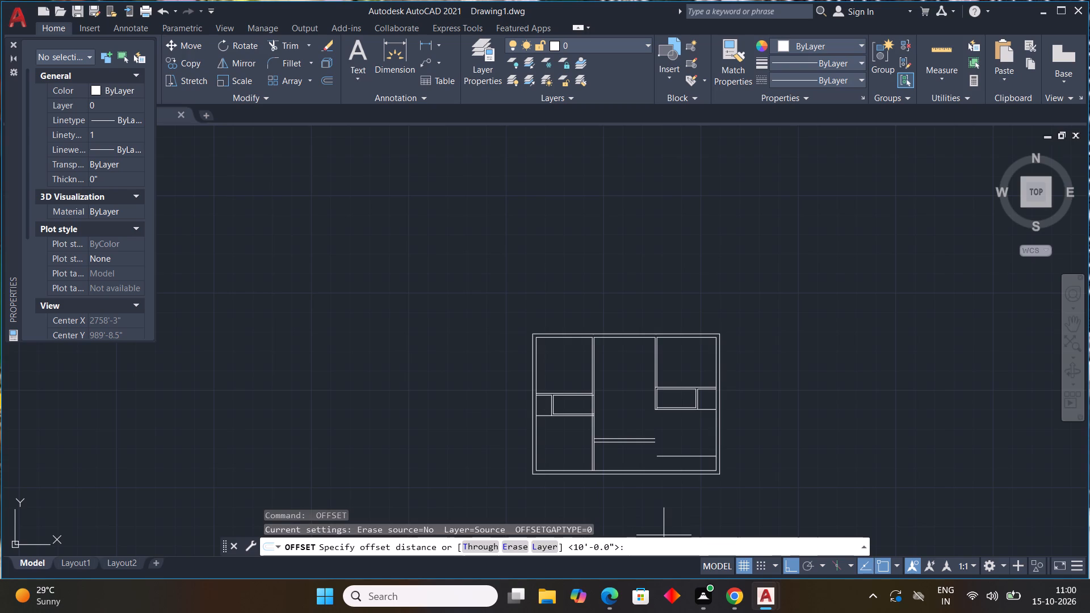
{"action": "key", "text": "shift+quotedbl"}
{"action": "key", "text": "Return"}
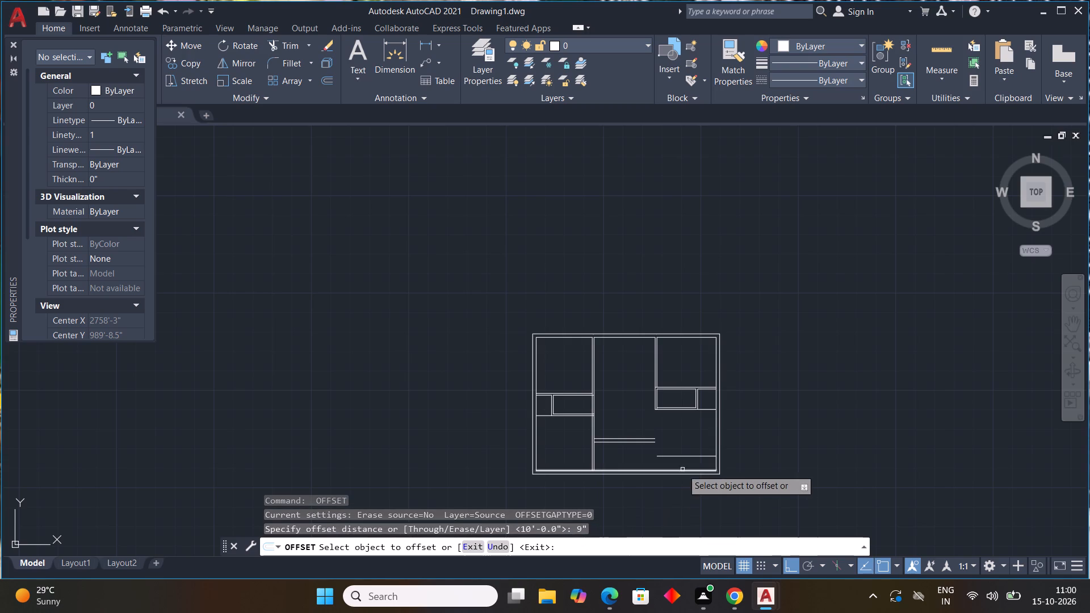
{"action": "scroll", "coordinate": [689, 450], "scroll_direction": "up", "scroll_amount": 2}
{"action": "left_click", "coordinate": [687, 465]}
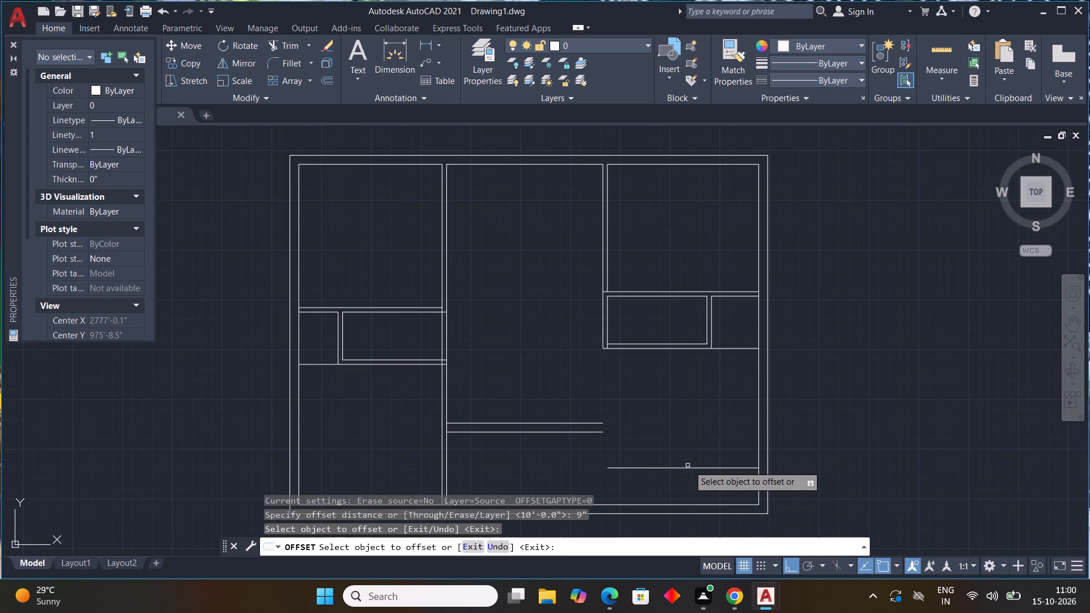
{"action": "scroll", "coordinate": [694, 465], "scroll_direction": "up", "scroll_amount": 2}
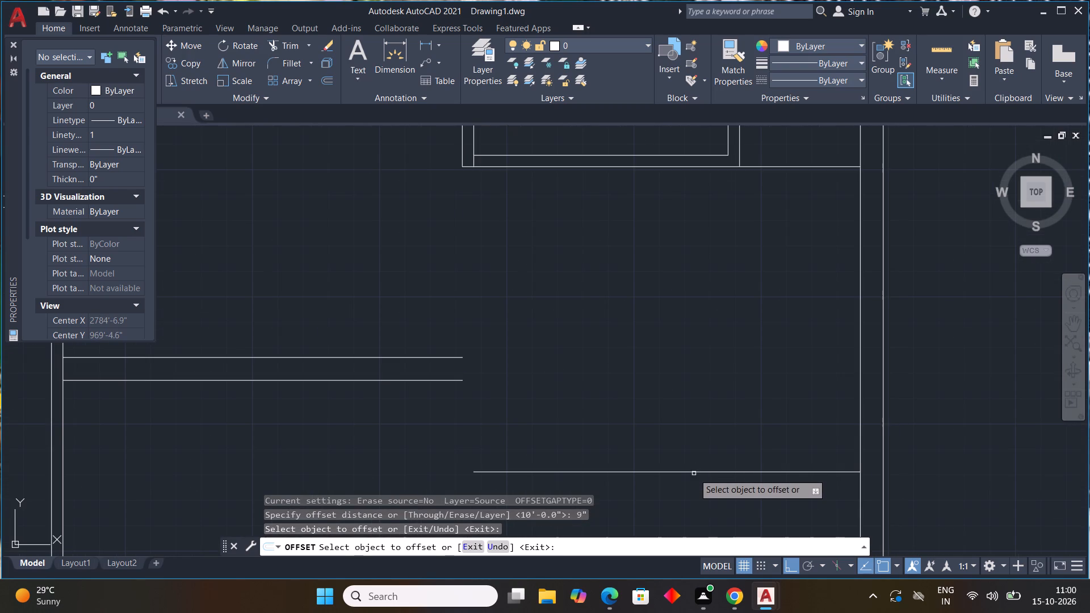
{"action": "left_click", "coordinate": [694, 473]}
{"action": "left_click", "coordinate": [693, 493]}
{"action": "scroll", "coordinate": [698, 484], "scroll_direction": "down", "scroll_amount": 4}
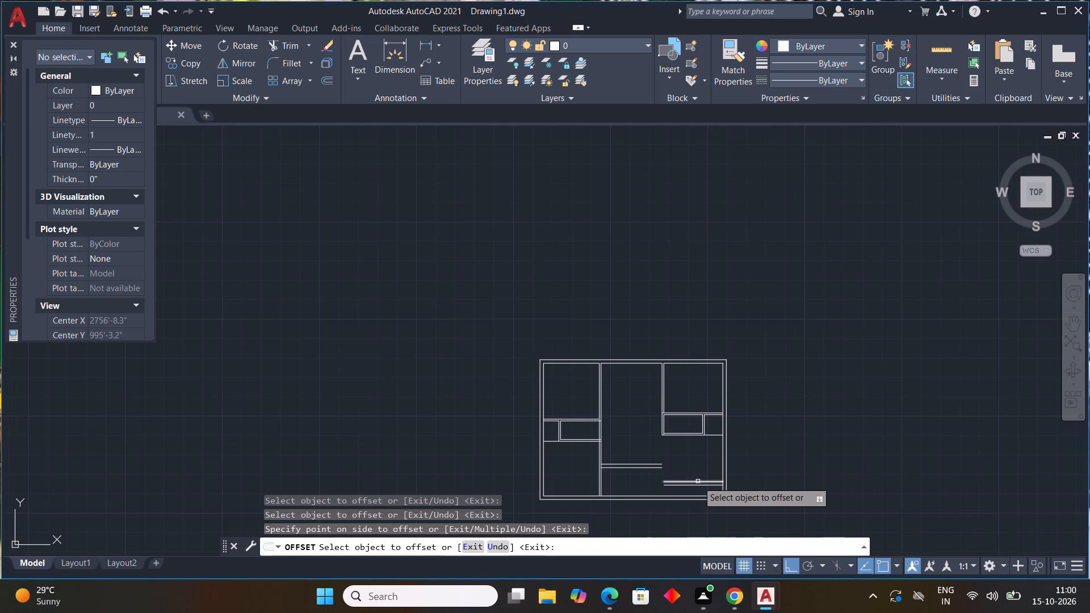
{"action": "key", "text": "Escape"}
Draw a line about 3'-6.7" down from the middle bay wall's lower line, joining it to the right bay wall's lower line.
{"action": "scroll", "coordinate": [707, 457], "scroll_direction": "down", "scroll_amount": 1}
{"action": "scroll", "coordinate": [675, 474], "scroll_direction": "up", "scroll_amount": 2}
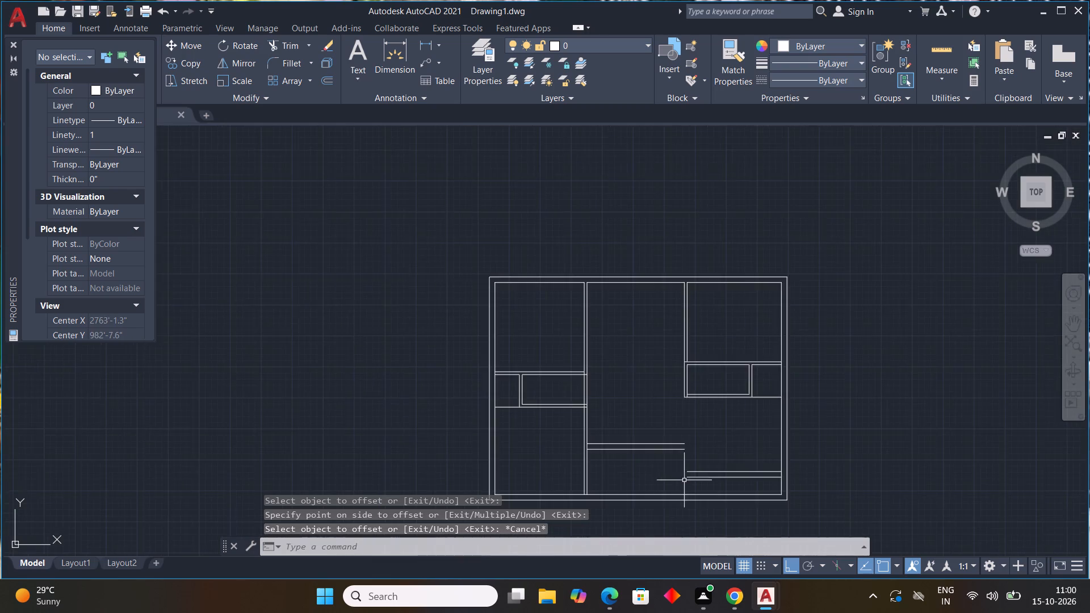
{"action": "scroll", "coordinate": [688, 476], "scroll_direction": "up", "scroll_amount": 3}
{"action": "key", "text": "l"}
{"action": "key", "text": "space"}
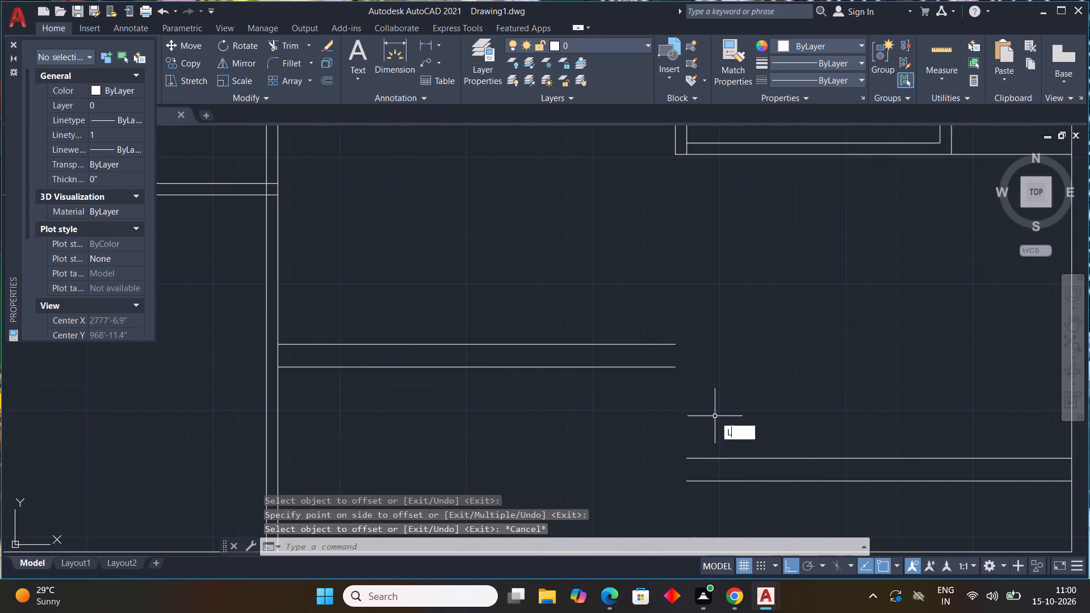
{"action": "left_click", "coordinate": [675, 373]}
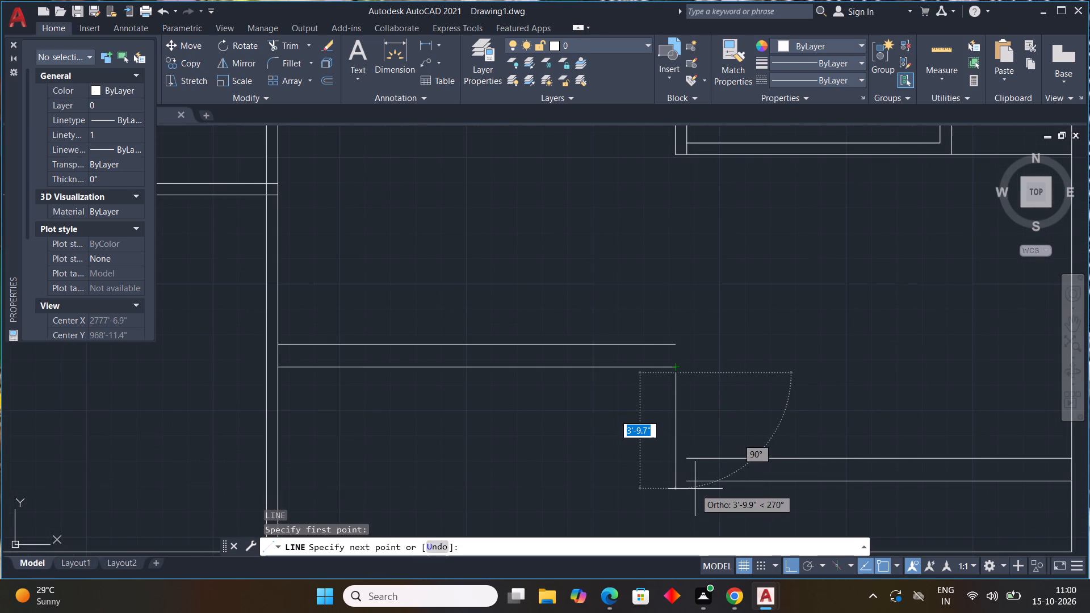
{"action": "scroll", "coordinate": [683, 483], "scroll_direction": "up", "scroll_amount": 3}
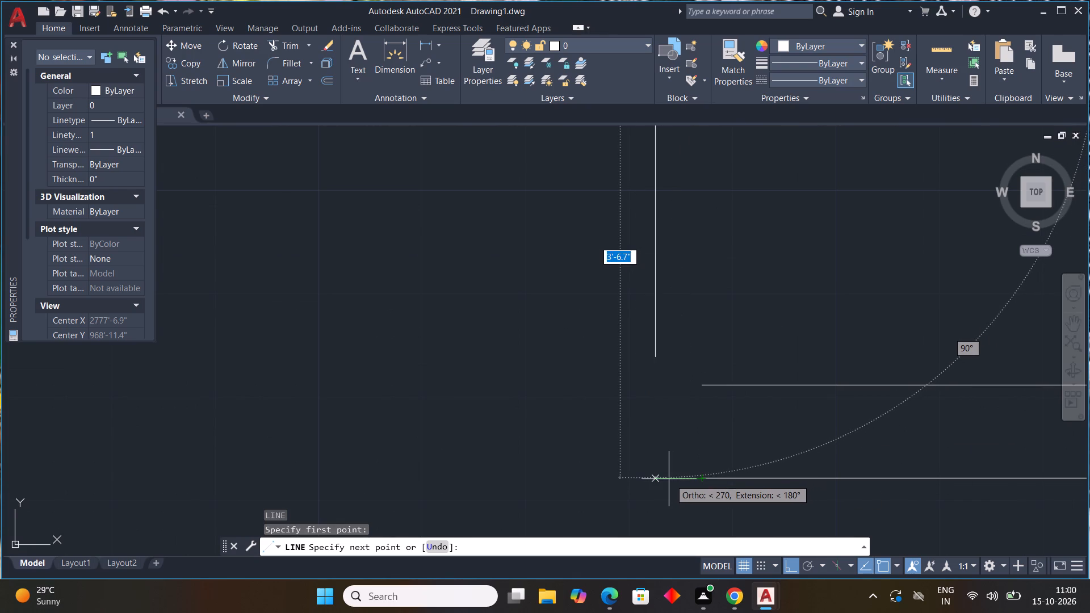
{"action": "left_click", "coordinate": [655, 477]}
{"action": "left_click", "coordinate": [700, 477]}
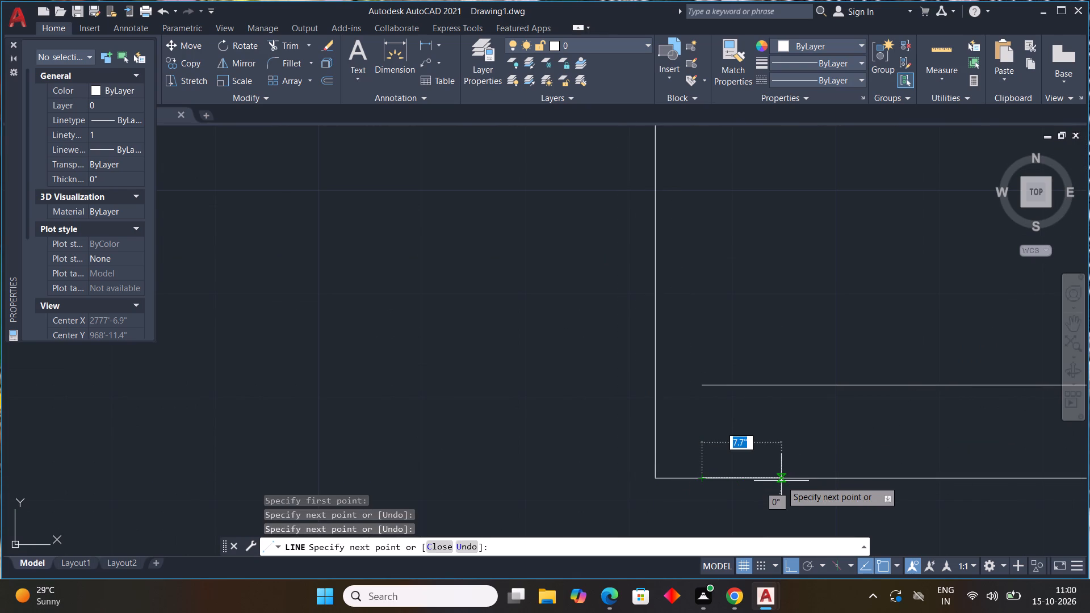
{"action": "key", "text": "Escape"}
{"action": "scroll", "coordinate": [781, 481], "scroll_direction": "down", "scroll_amount": 4}
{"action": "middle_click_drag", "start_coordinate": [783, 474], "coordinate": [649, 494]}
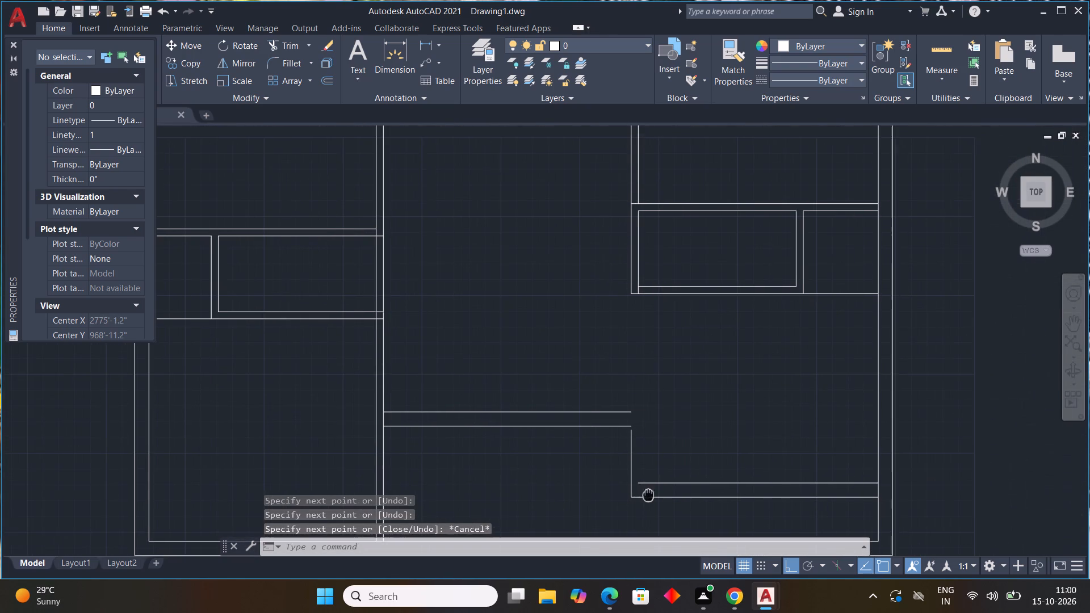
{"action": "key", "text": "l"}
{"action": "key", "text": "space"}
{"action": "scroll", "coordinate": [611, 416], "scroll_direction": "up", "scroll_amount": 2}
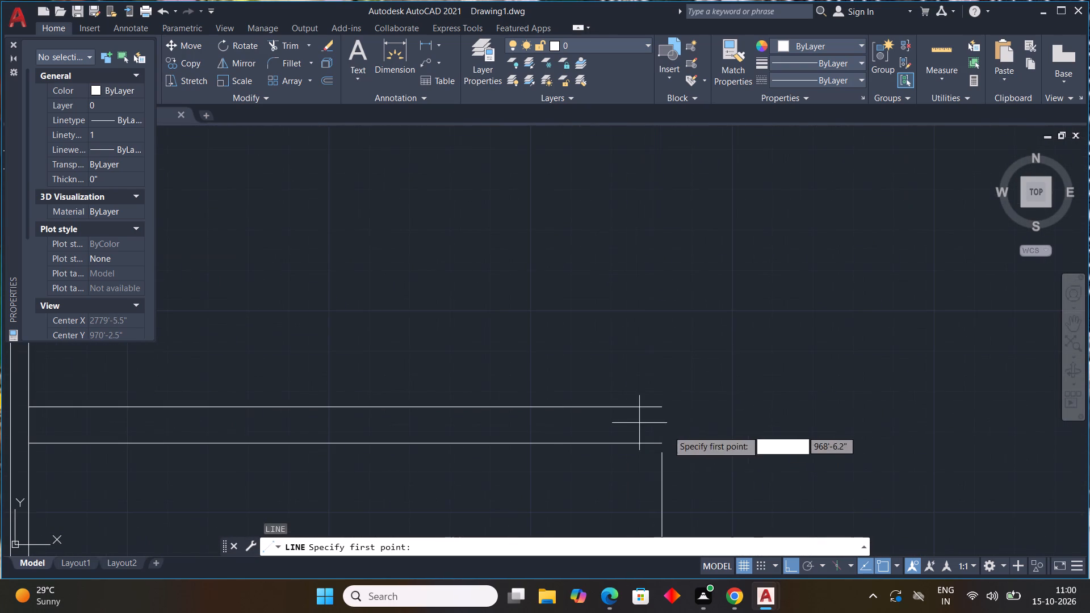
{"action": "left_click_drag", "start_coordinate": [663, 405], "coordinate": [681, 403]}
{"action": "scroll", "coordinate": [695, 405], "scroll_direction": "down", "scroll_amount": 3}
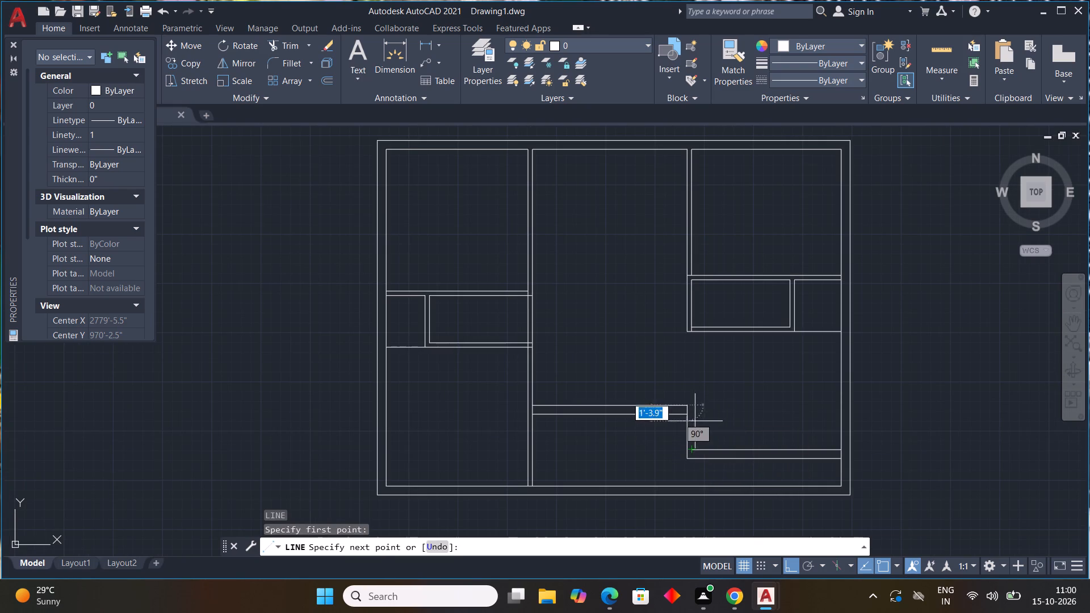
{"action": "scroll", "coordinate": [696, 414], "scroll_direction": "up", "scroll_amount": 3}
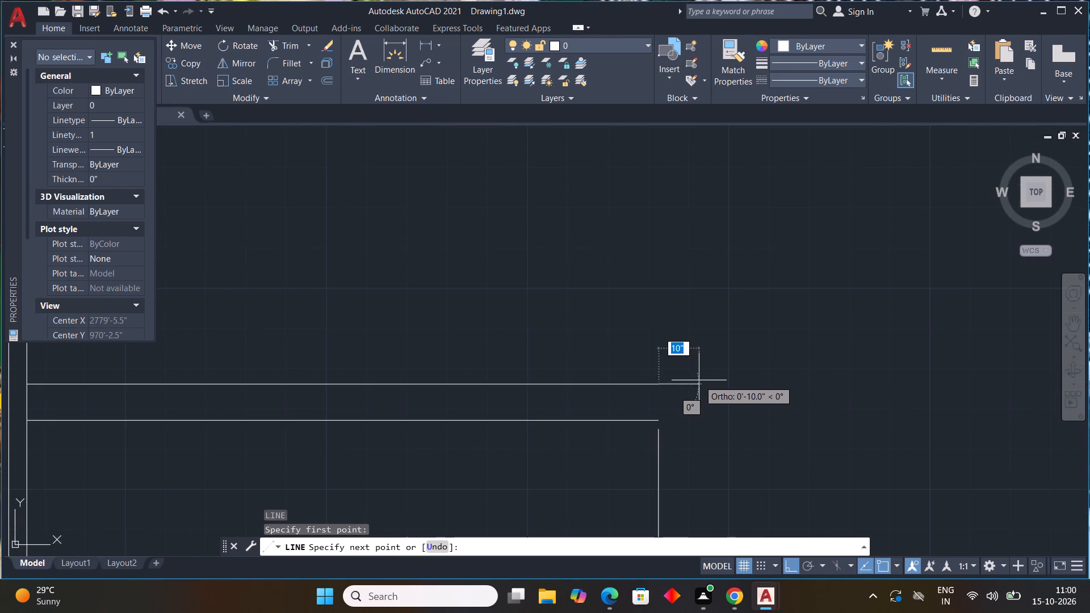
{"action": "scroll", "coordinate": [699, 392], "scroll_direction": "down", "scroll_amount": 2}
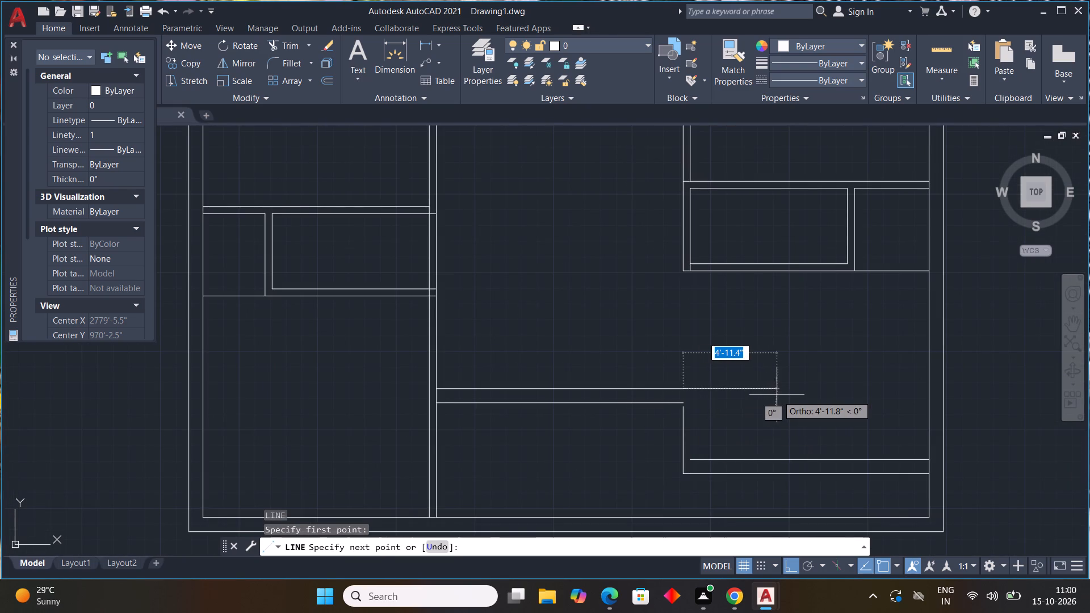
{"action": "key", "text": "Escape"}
Offset the vertical connecting line between the middle and right bay walls 9" to the right.
{"action": "type", "text": "OFF"}
{"action": "key", "text": "space"}
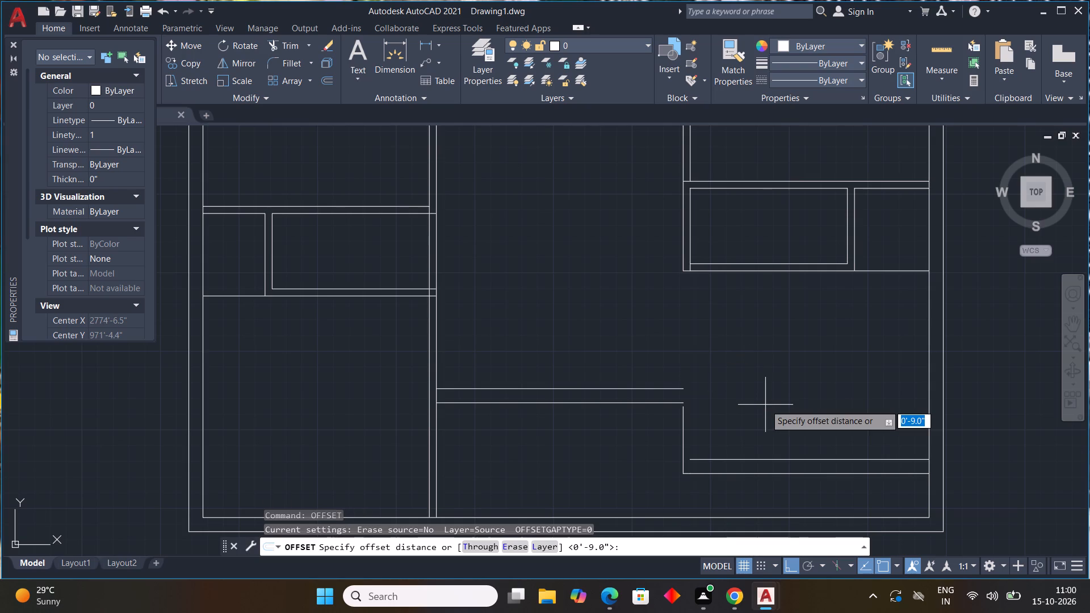
{"action": "key", "text": "9"}
{"action": "key", "text": "shift+quotedbl"}
{"action": "key", "text": "Return"}
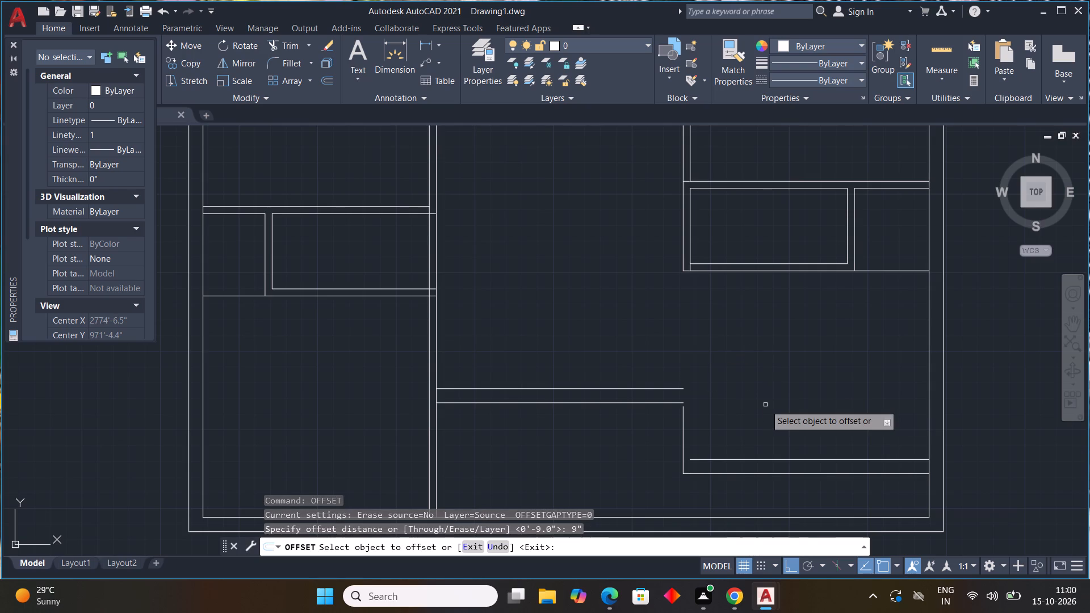
{"action": "left_click", "coordinate": [684, 430]}
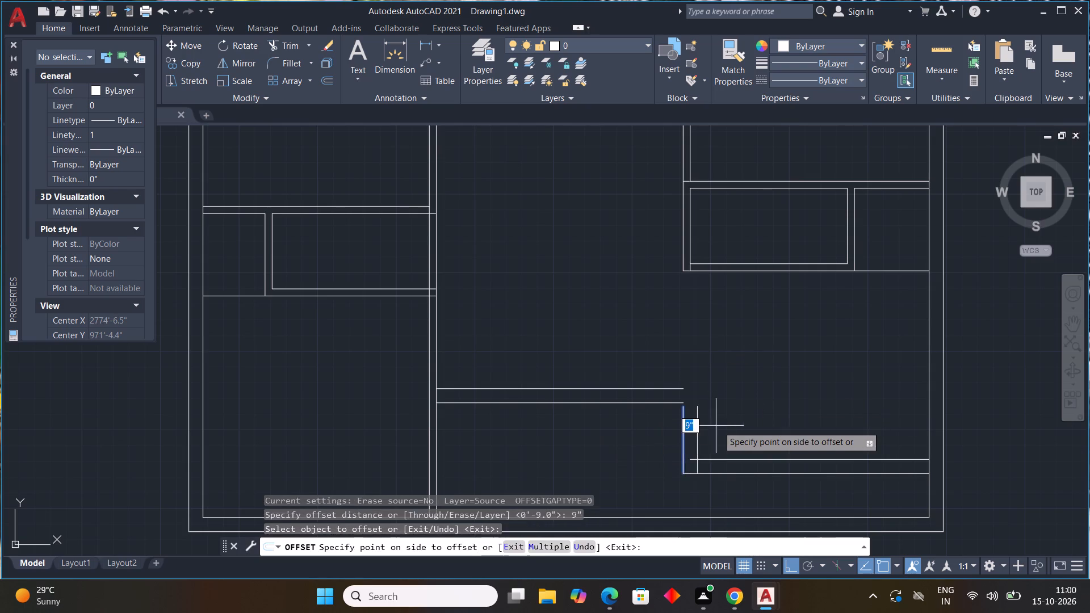
{"action": "left_click", "coordinate": [720, 425]}
{"action": "key", "text": "Escape"}
Draw lines from the offset vertical's upper end up to the middle bay wall's upper line level, and across to that line's end.
{"action": "scroll", "coordinate": [718, 422], "scroll_direction": "up", "scroll_amount": 2}
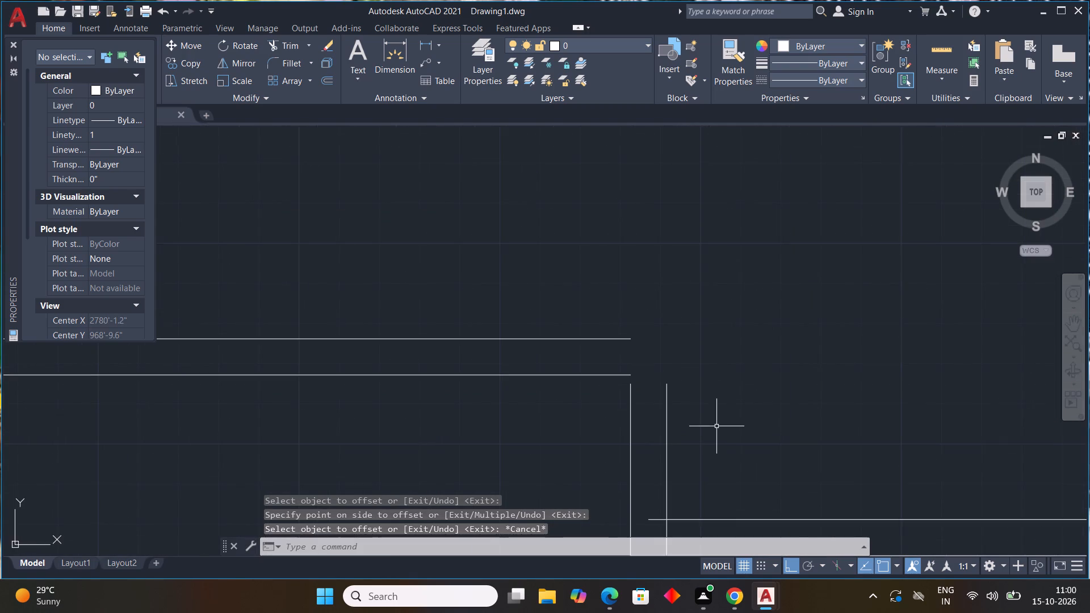
{"action": "scroll", "coordinate": [716, 427], "scroll_direction": "up", "scroll_amount": 1}
{"action": "middle_click_drag", "start_coordinate": [716, 427], "coordinate": [719, 412]}
{"action": "scroll", "coordinate": [716, 425], "scroll_direction": "down", "scroll_amount": 2}
{"action": "type", "text": "L"}
{"action": "key", "text": "space"}
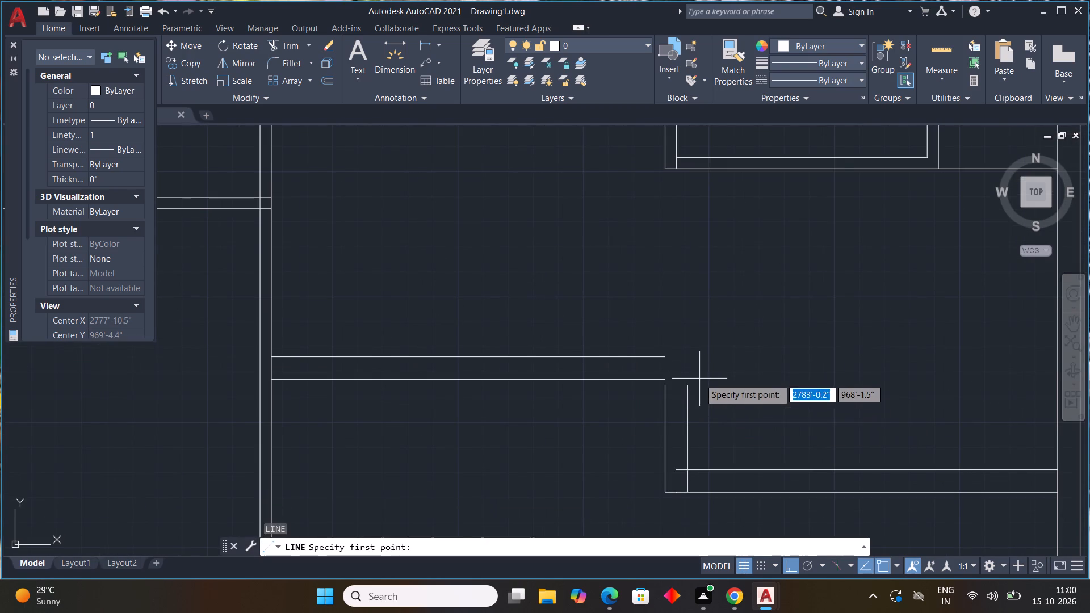
{"action": "scroll", "coordinate": [698, 379], "scroll_direction": "up", "scroll_amount": 3}
{"action": "left_click_drag", "start_coordinate": [657, 412], "coordinate": [657, 393]}
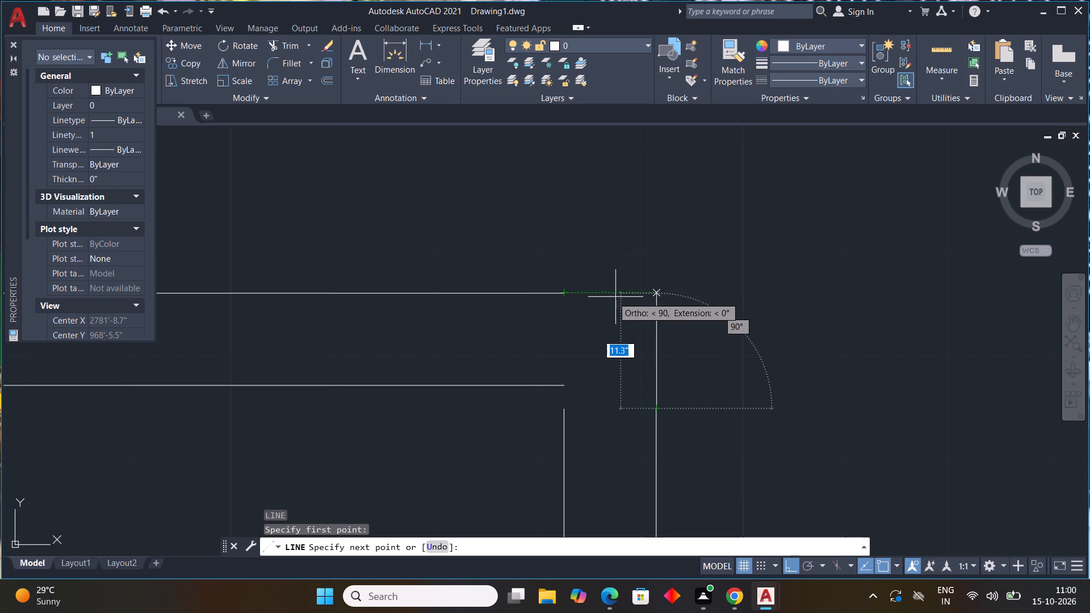
{"action": "left_click", "coordinate": [659, 293]}
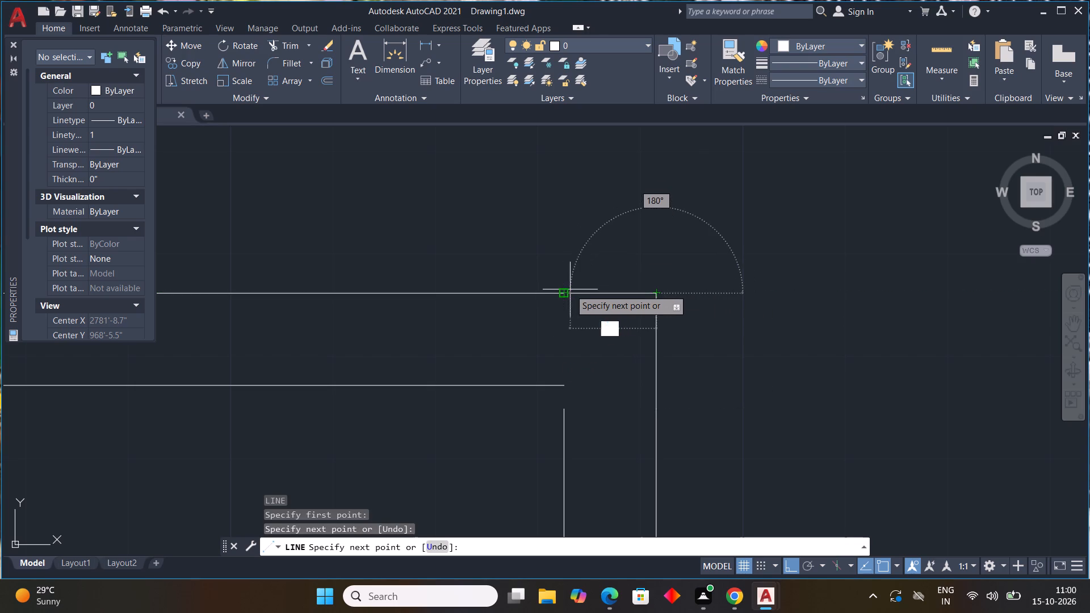
{"action": "left_click", "coordinate": [565, 290]}
{"action": "key", "text": "Escape"}
{"action": "scroll", "coordinate": [690, 412], "scroll_direction": "down", "scroll_amount": 1}
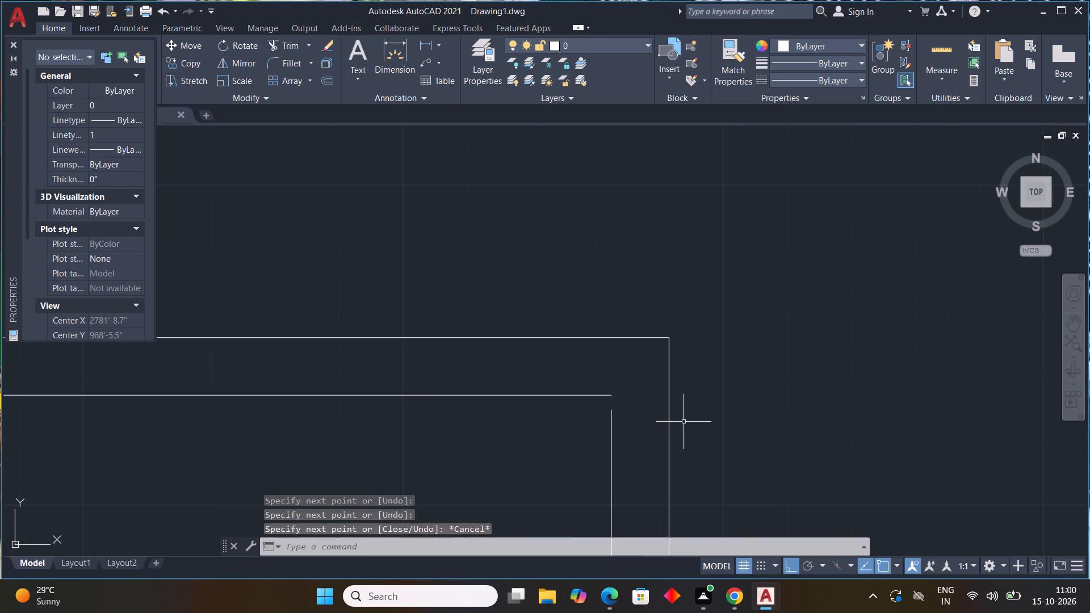
Extend the left vertical connecting line up to the middle bay wall's lower line.
{"action": "scroll", "coordinate": [692, 433], "scroll_direction": "down", "scroll_amount": 2}
{"action": "middle_click_drag", "start_coordinate": [718, 448], "coordinate": [667, 380]}
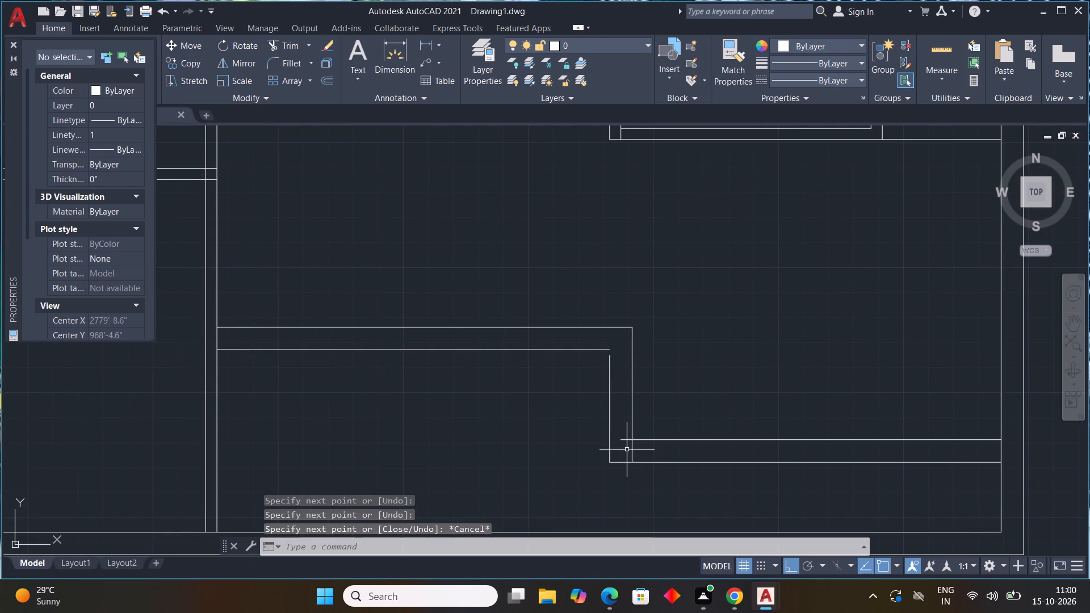
{"action": "key", "text": "e"}
{"action": "key", "text": "x"}
{"action": "key", "text": "space"}
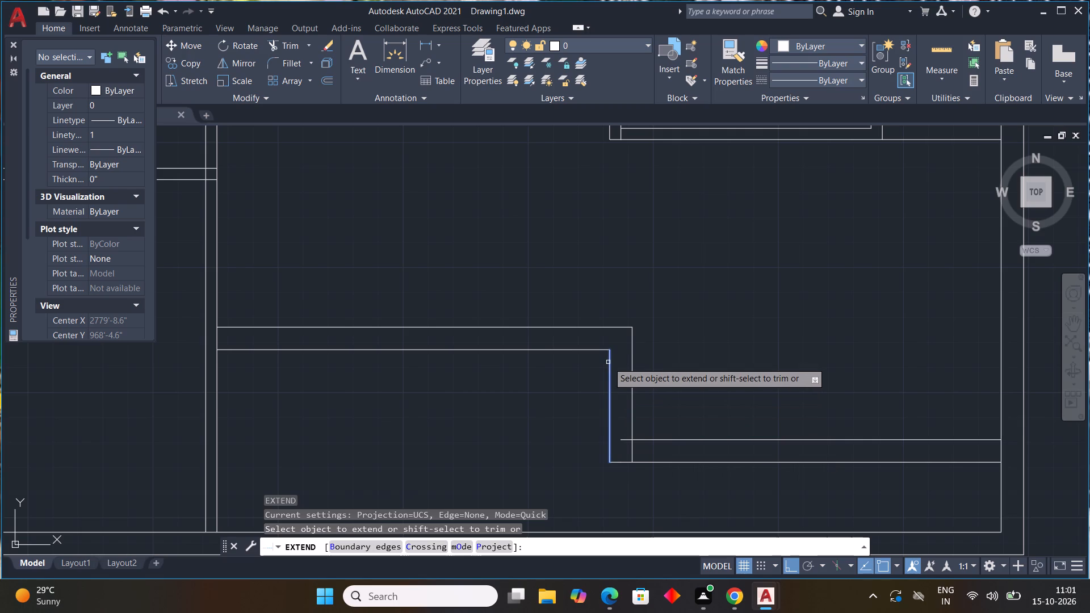
{"action": "left_click", "coordinate": [608, 362]}
{"action": "key", "text": "Escape"}
Trim the overlapping line ends at the jog's lower corner and the partition line crossing the middle bay wall's left end.
{"action": "type", "text": "TR"}
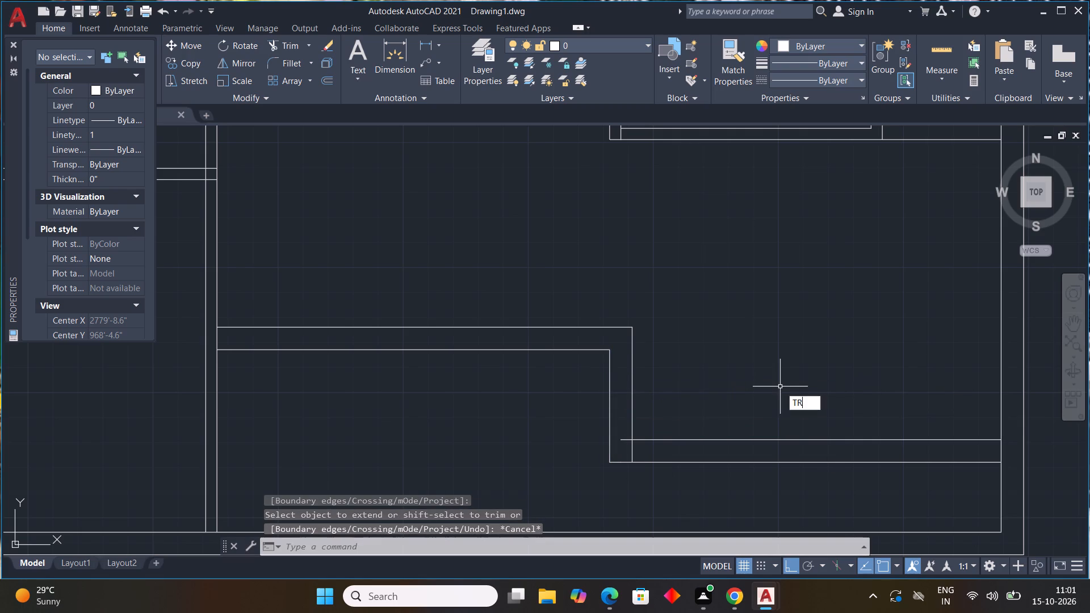
{"action": "key", "text": "space"}
{"action": "scroll", "coordinate": [624, 439], "scroll_direction": "up", "scroll_amount": 2}
{"action": "left_click_drag", "start_coordinate": [624, 437], "coordinate": [680, 464]}
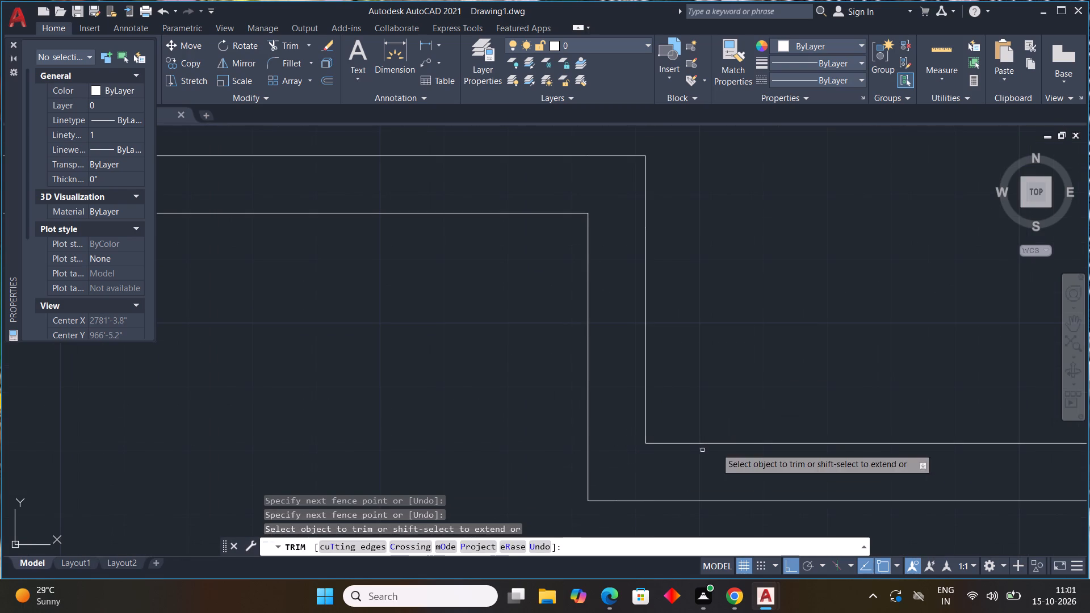
{"action": "scroll", "coordinate": [762, 410], "scroll_direction": "down", "scroll_amount": 3}
{"action": "scroll", "coordinate": [489, 350], "scroll_direction": "up", "scroll_amount": 2}
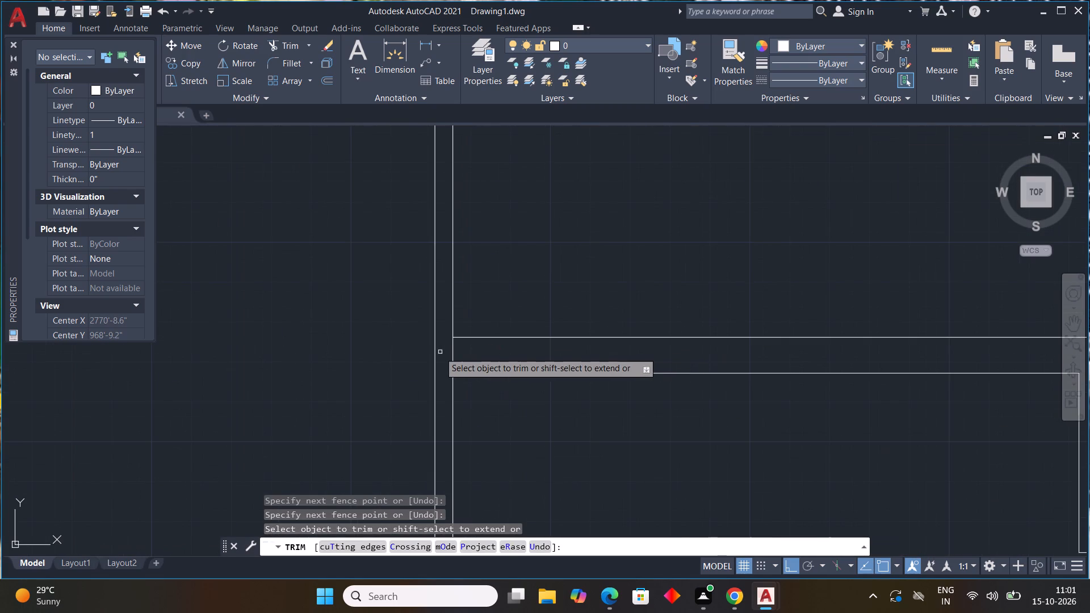
{"action": "left_click_drag", "start_coordinate": [446, 352], "coordinate": [463, 351]}
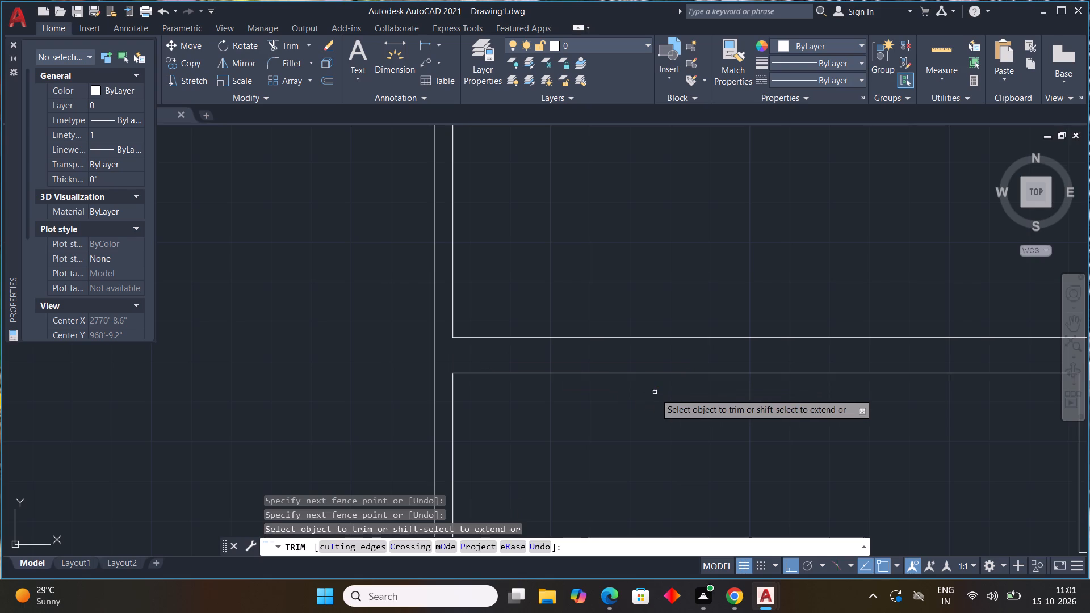
{"action": "key", "text": "Escape"}
Stretch the left end of the middle bay wall's lower line to the far line of the vertical partition.
{"action": "left_click", "coordinate": [573, 370]}
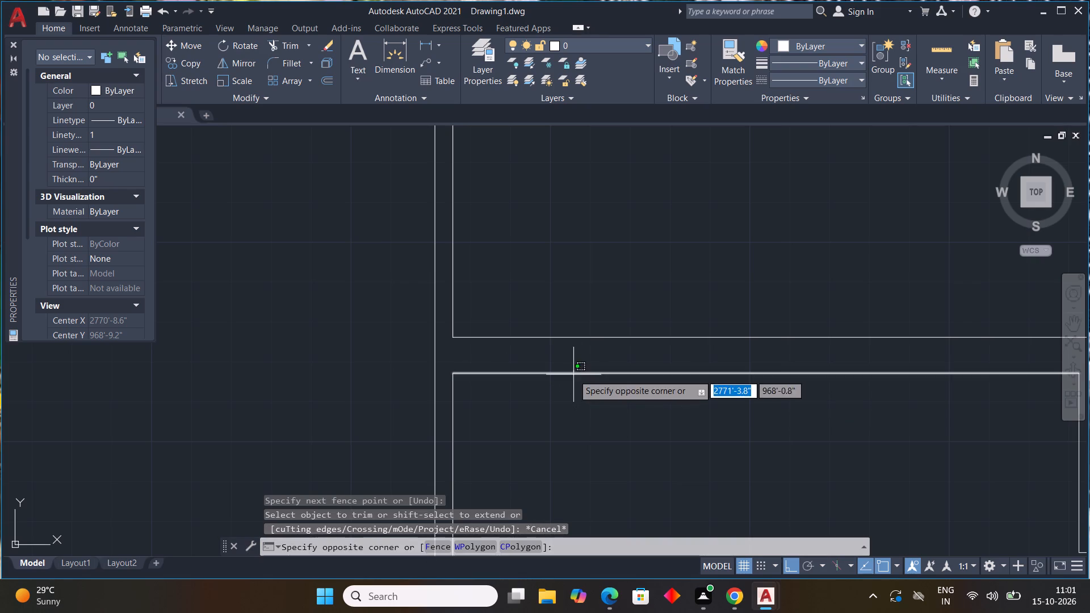
{"action": "left_click", "coordinate": [573, 375]}
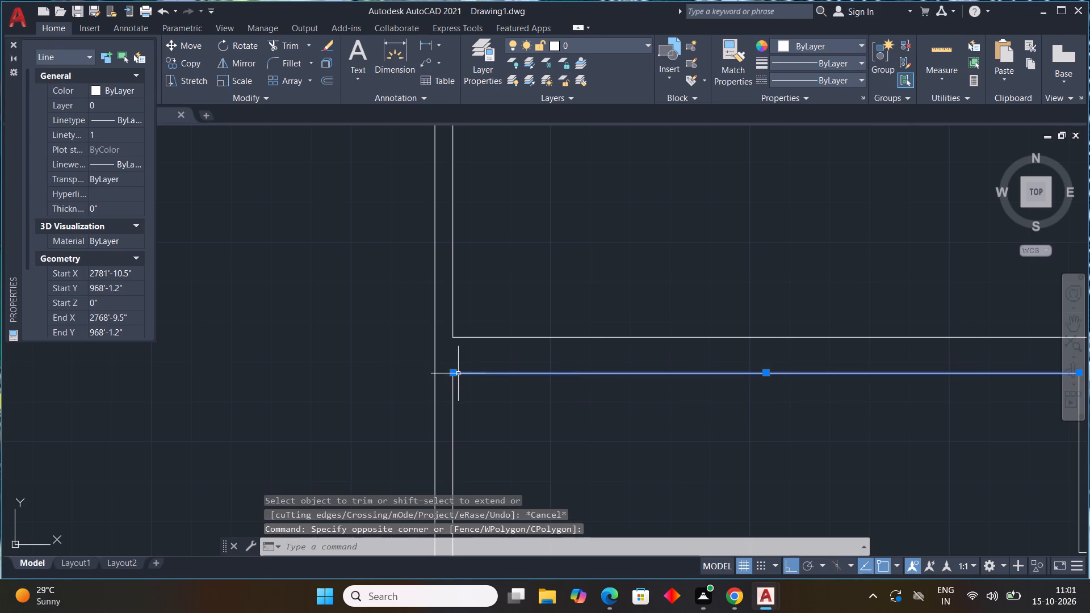
{"action": "left_click_drag", "start_coordinate": [452, 373], "coordinate": [443, 375]}
{"action": "left_click", "coordinate": [435, 373]}
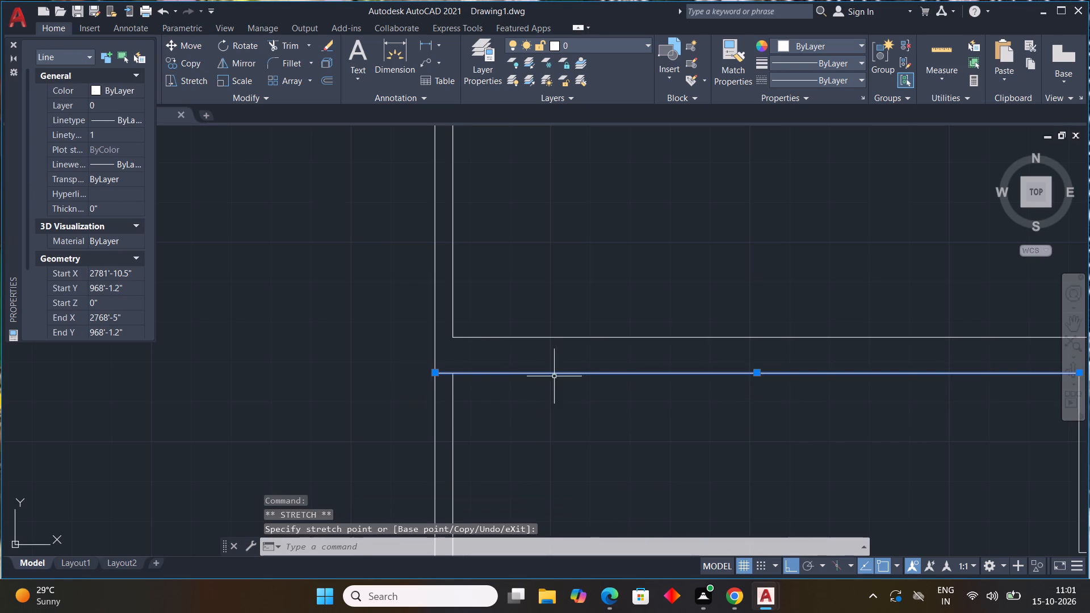
{"action": "key", "text": "Escape"}
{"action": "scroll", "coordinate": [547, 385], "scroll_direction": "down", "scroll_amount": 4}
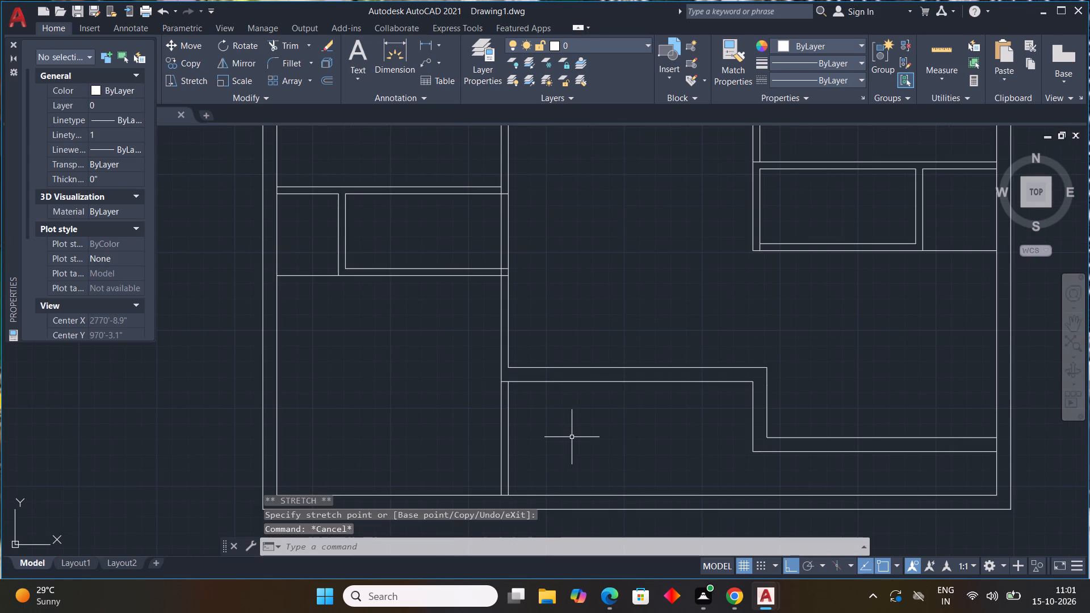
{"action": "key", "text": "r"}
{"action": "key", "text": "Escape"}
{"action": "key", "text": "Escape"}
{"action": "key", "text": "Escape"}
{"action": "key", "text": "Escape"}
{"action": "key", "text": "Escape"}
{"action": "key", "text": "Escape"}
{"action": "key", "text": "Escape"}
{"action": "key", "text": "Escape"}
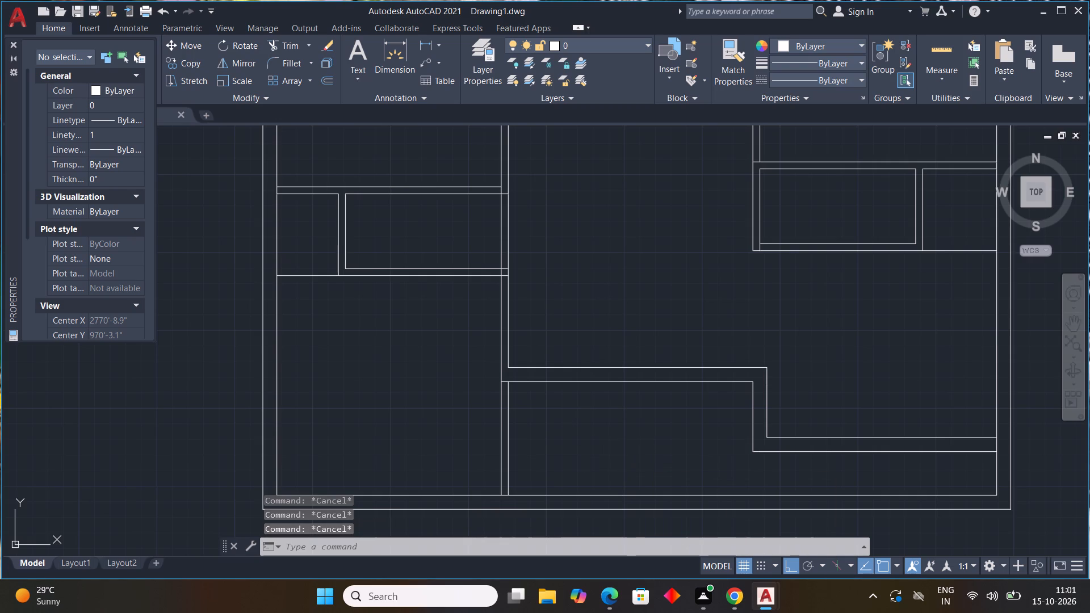
Trim away both vertical partition lines between the middle bay wall and the outline's lower inner wall line.
{"action": "key", "text": "t"}
{"action": "key", "text": "r"}
{"action": "key", "text": "space"}
{"action": "left_click_drag", "start_coordinate": [571, 455], "coordinate": [417, 447]}
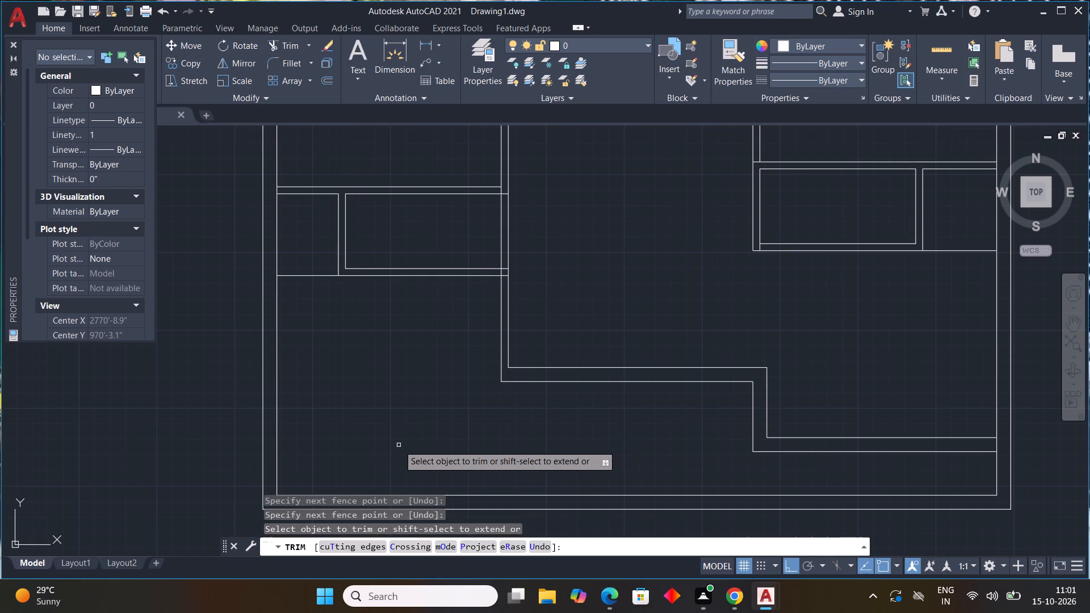
{"action": "key", "text": "Escape"}
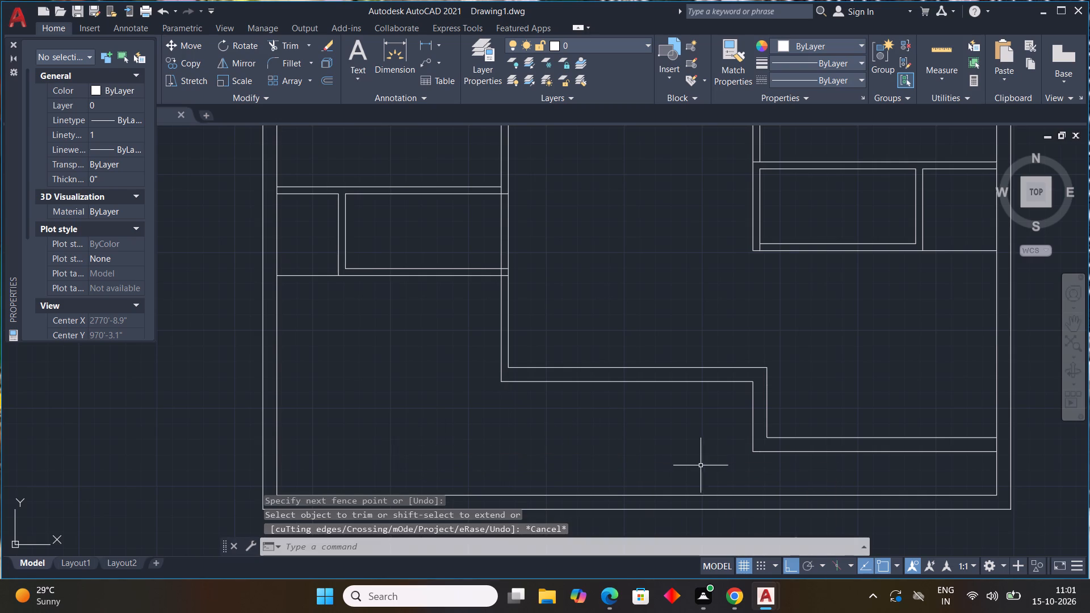
Draw a line about 1'-8.5" down from the middle bay wall's lower line, then across to the jog's outer vertical.
{"action": "type", "text": "L"}
{"action": "key", "text": "space"}
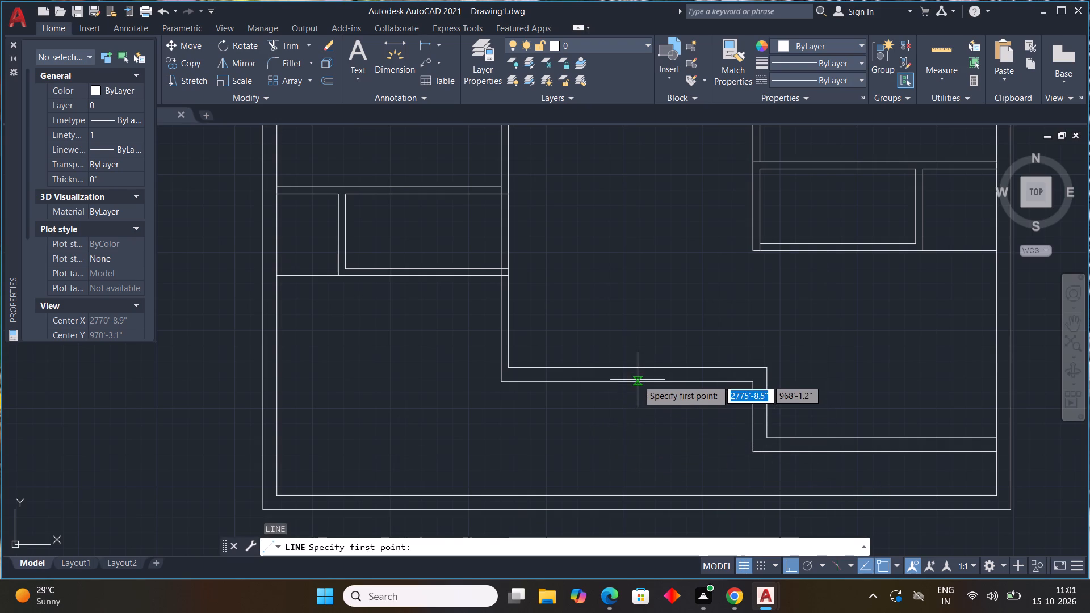
{"action": "scroll", "coordinate": [638, 380], "scroll_direction": "up", "scroll_amount": 1}
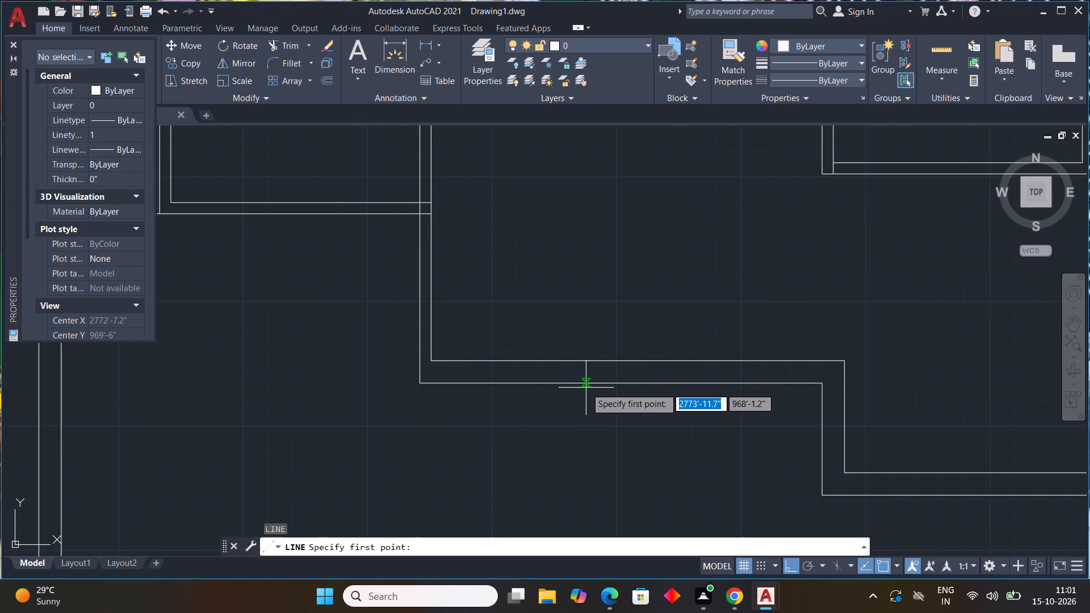
{"action": "left_click", "coordinate": [562, 385]}
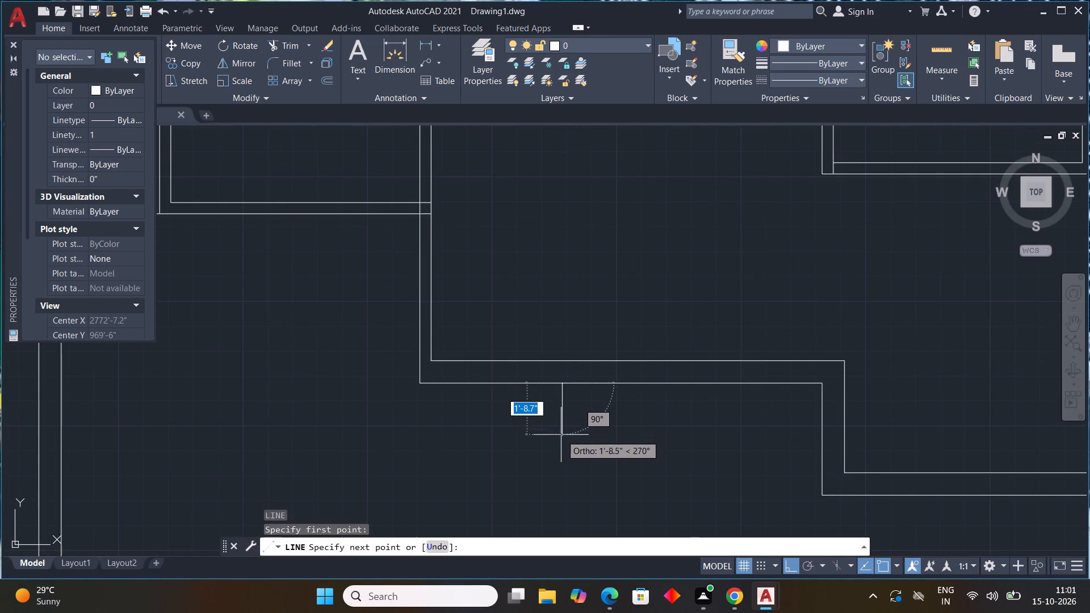
{"action": "left_click_drag", "start_coordinate": [562, 435], "coordinate": [578, 432]}
{"action": "left_click", "coordinate": [822, 436]}
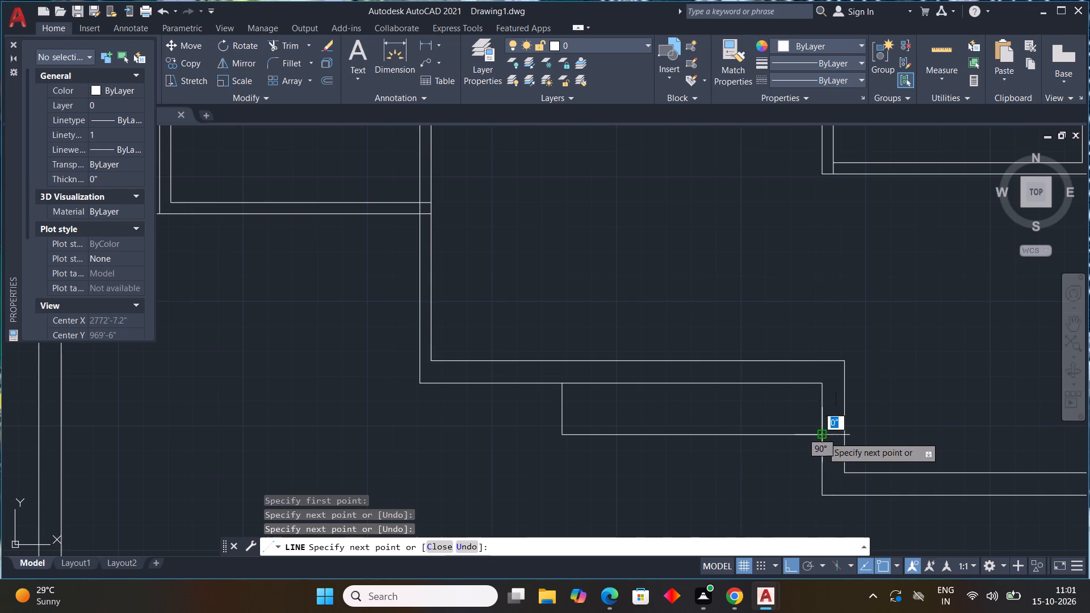
{"action": "key", "text": "Escape"}
Draw a second step line about 2'-0.3" down from the new horizontal line, then across to the jog's lower corner.
{"action": "key", "text": "space"}
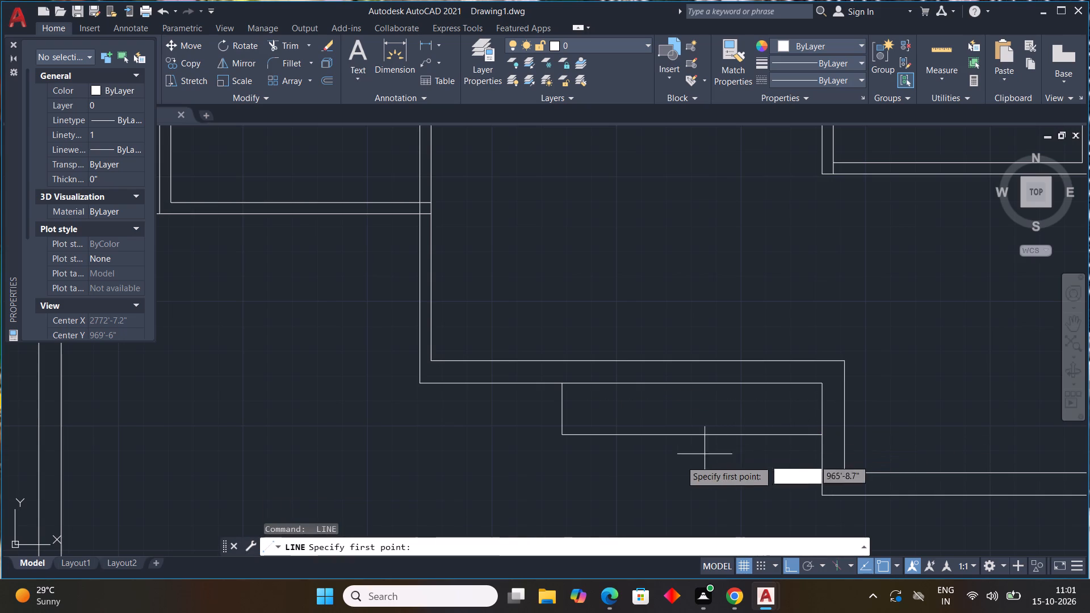
{"action": "middle_click_drag", "start_coordinate": [659, 464], "coordinate": [593, 387]}
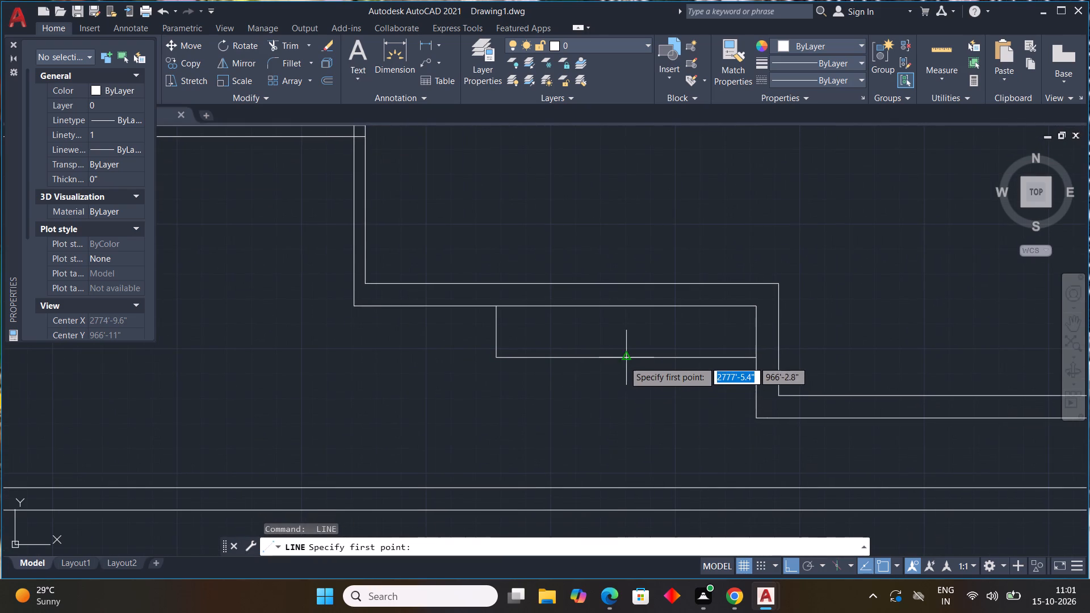
{"action": "left_click", "coordinate": [613, 359]}
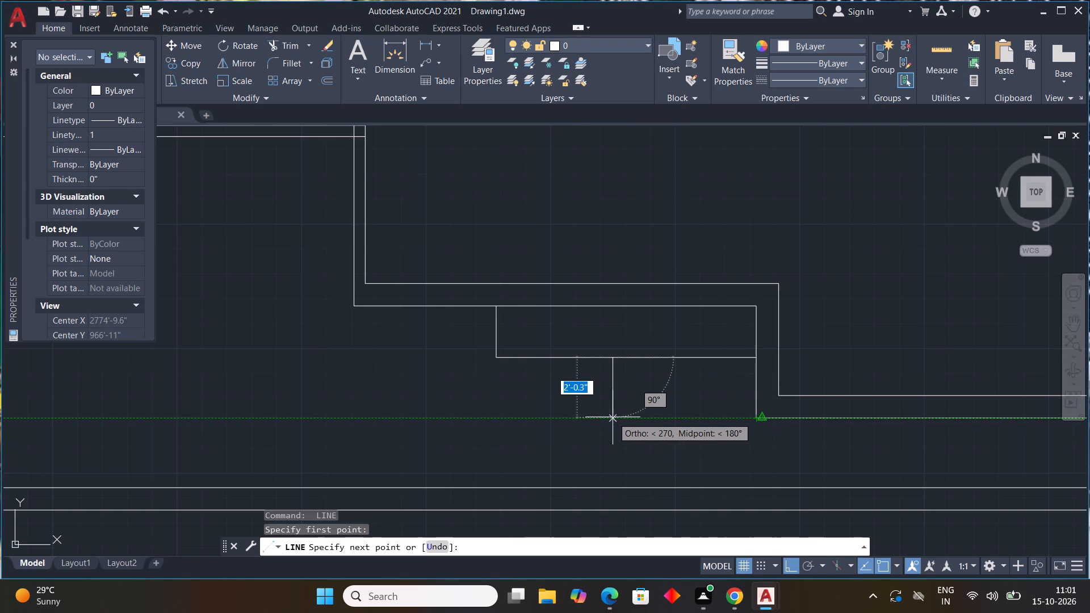
{"action": "left_click", "coordinate": [613, 417]}
{"action": "left_click", "coordinate": [756, 415]}
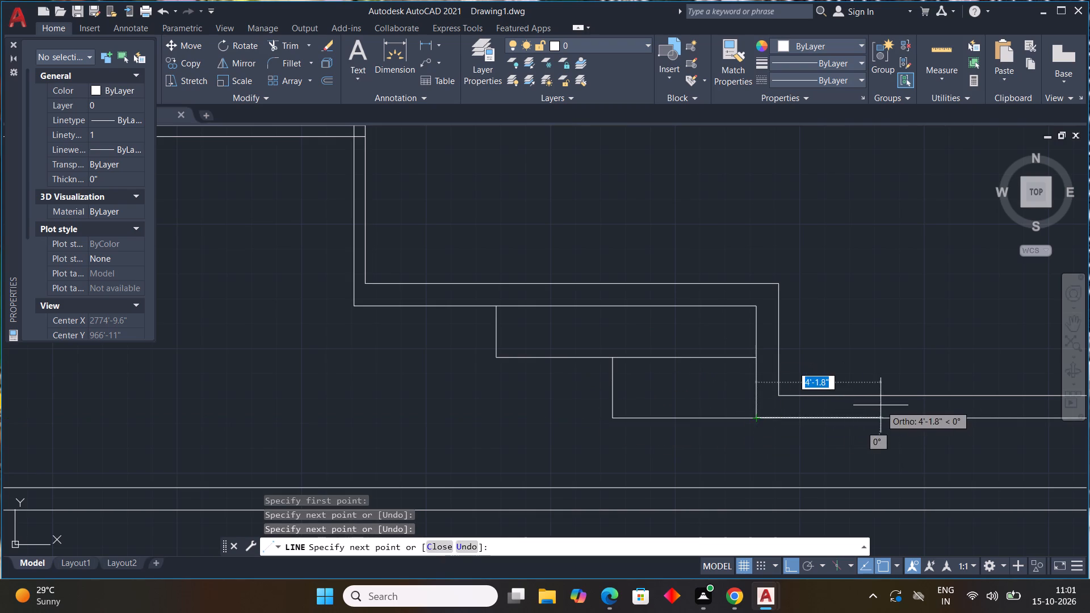
{"action": "key", "text": "Escape"}
Draw a line 1' down from the middle bay wall's lower-left corner, then across to the first step's vertical line.
{"action": "middle_click_drag", "start_coordinate": [507, 374], "coordinate": [581, 406]}
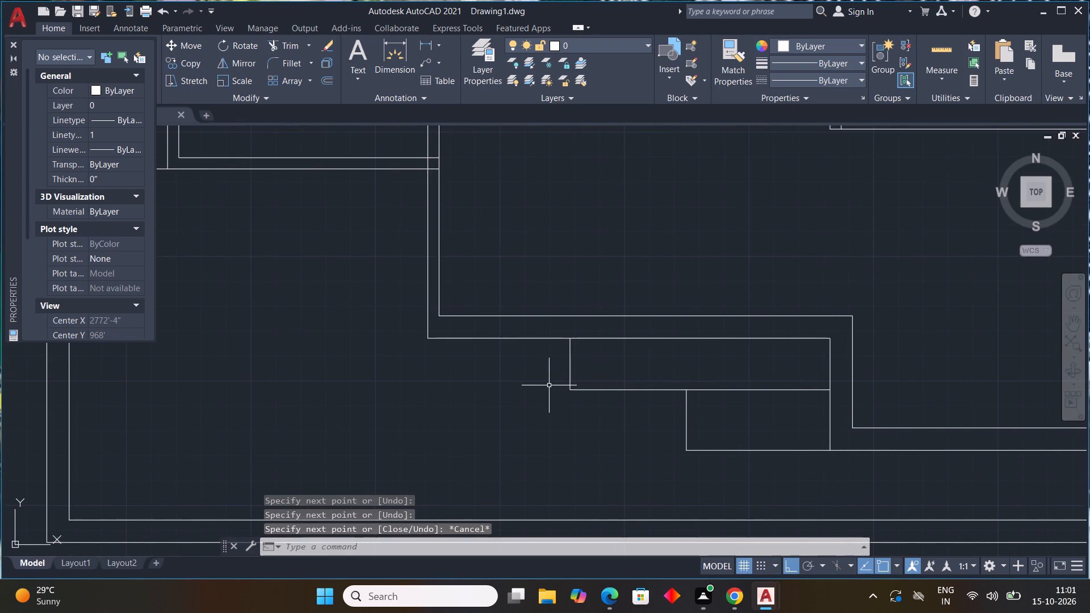
{"action": "key", "text": "l"}
{"action": "key", "text": "space"}
{"action": "left_click_drag", "start_coordinate": [427, 338], "coordinate": [431, 350]}
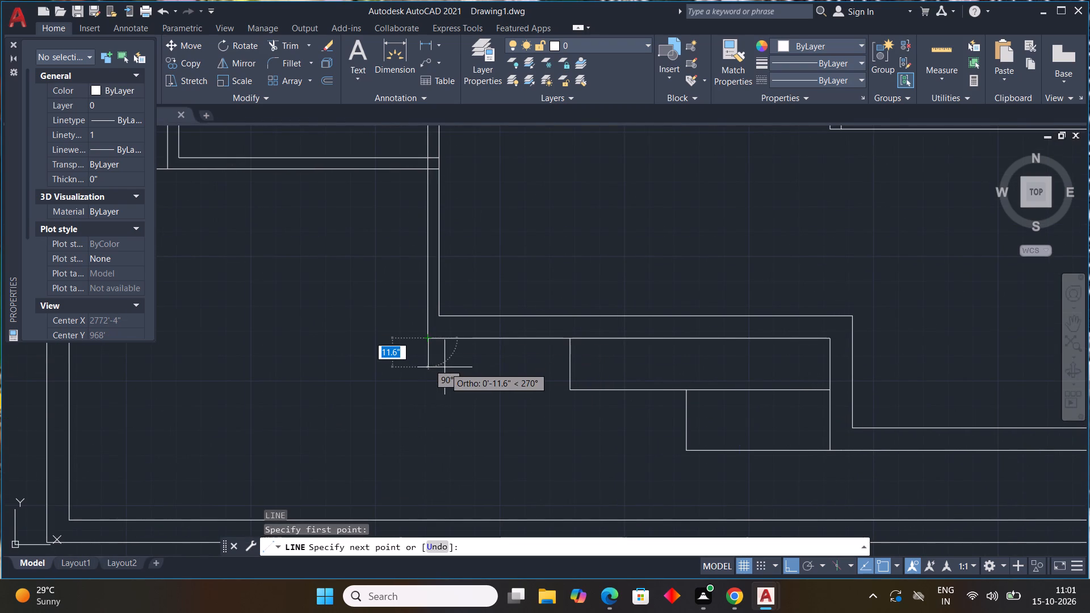
{"action": "key", "text": "1"}
{"action": "key", "text": "apostrophe"}
{"action": "key", "text": "Return"}
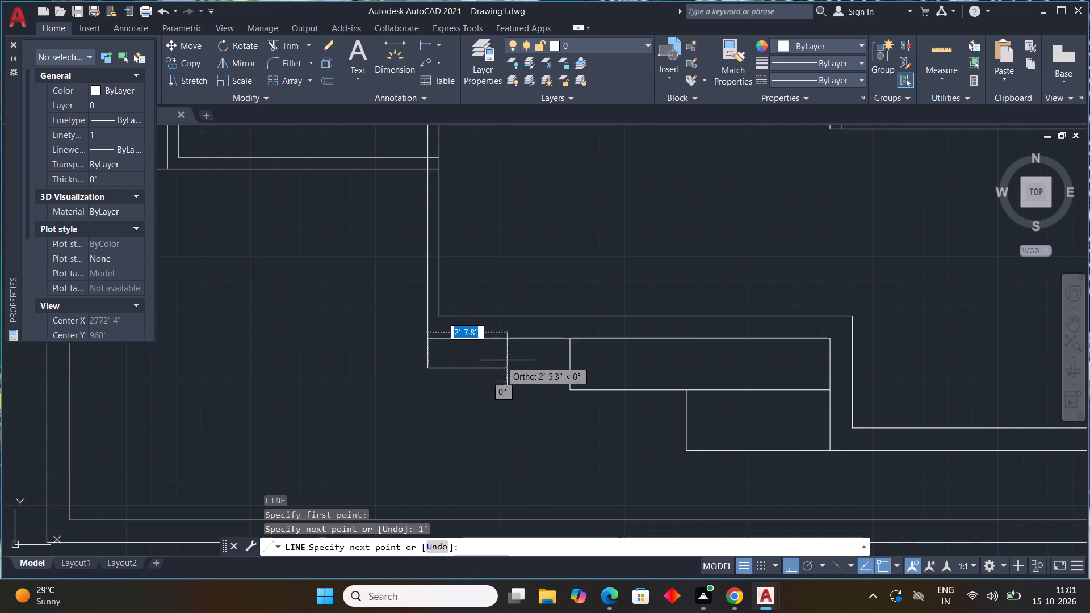
{"action": "left_click", "coordinate": [572, 369]}
{"action": "key", "text": "Escape"}
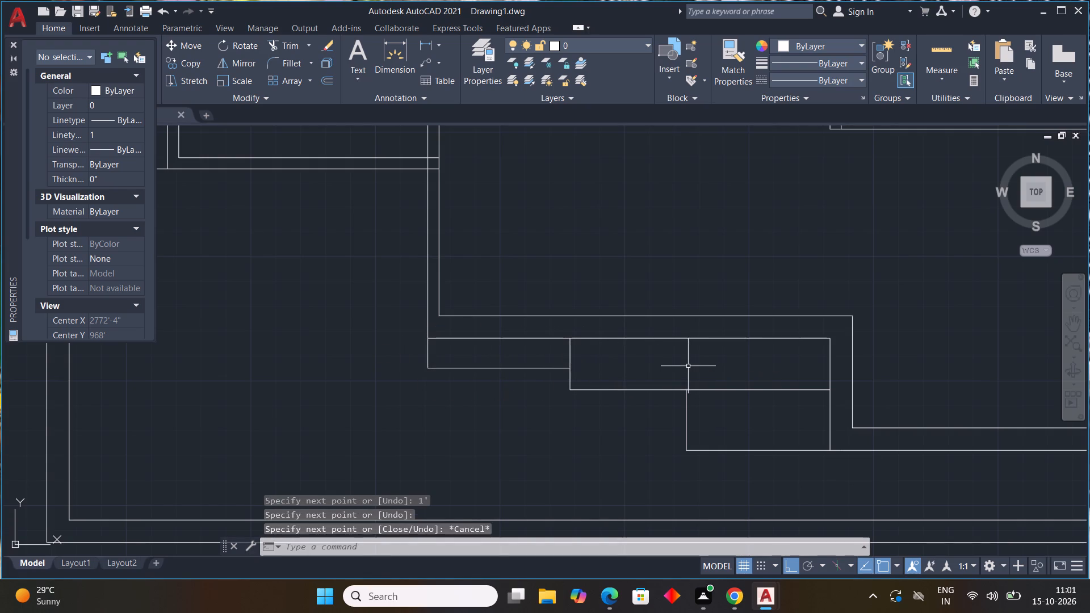
{"action": "key", "text": "Escape"}
{"action": "key", "text": "Escape"}
Draw a line from the first step's lower-left corner across to below the partition line, then up to the 1' line's end.
{"action": "key", "text": "l"}
{"action": "key", "text": "space"}
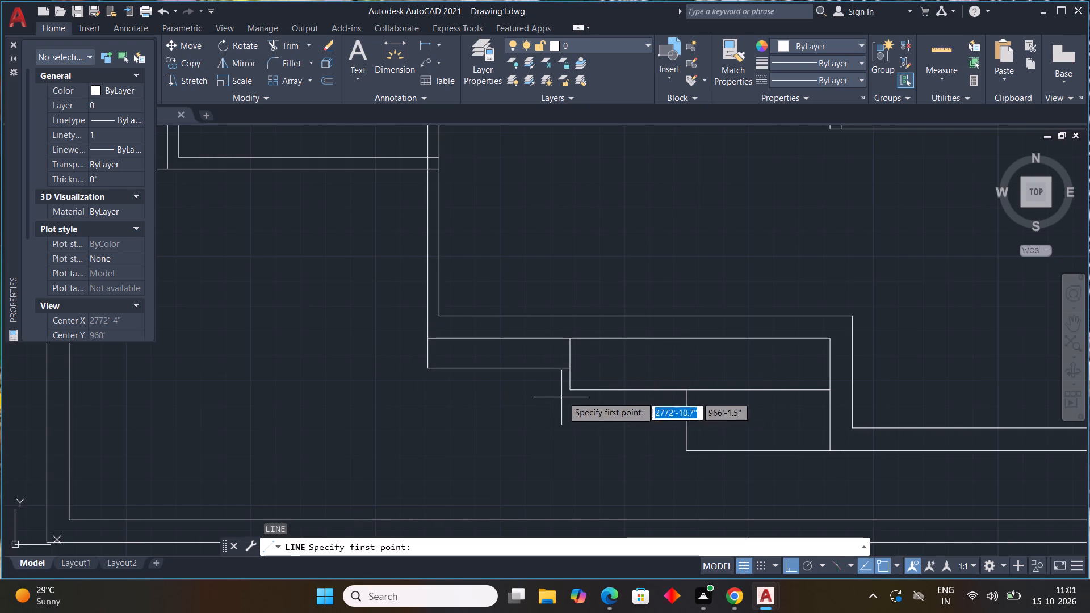
{"action": "left_click_drag", "start_coordinate": [573, 388], "coordinate": [555, 392]}
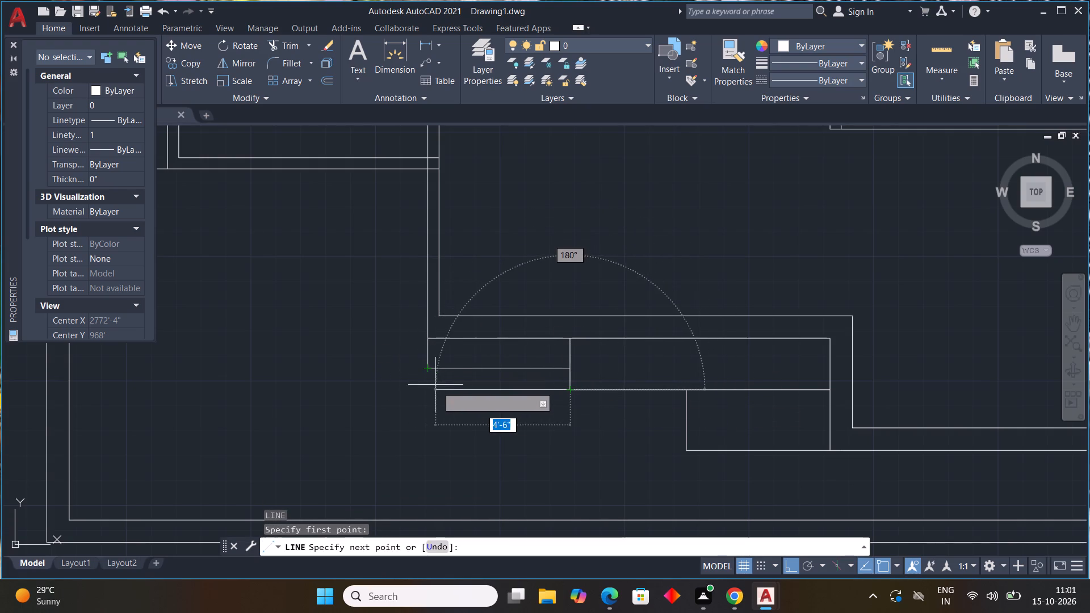
{"action": "left_click", "coordinate": [430, 393]}
{"action": "left_click", "coordinate": [429, 370]}
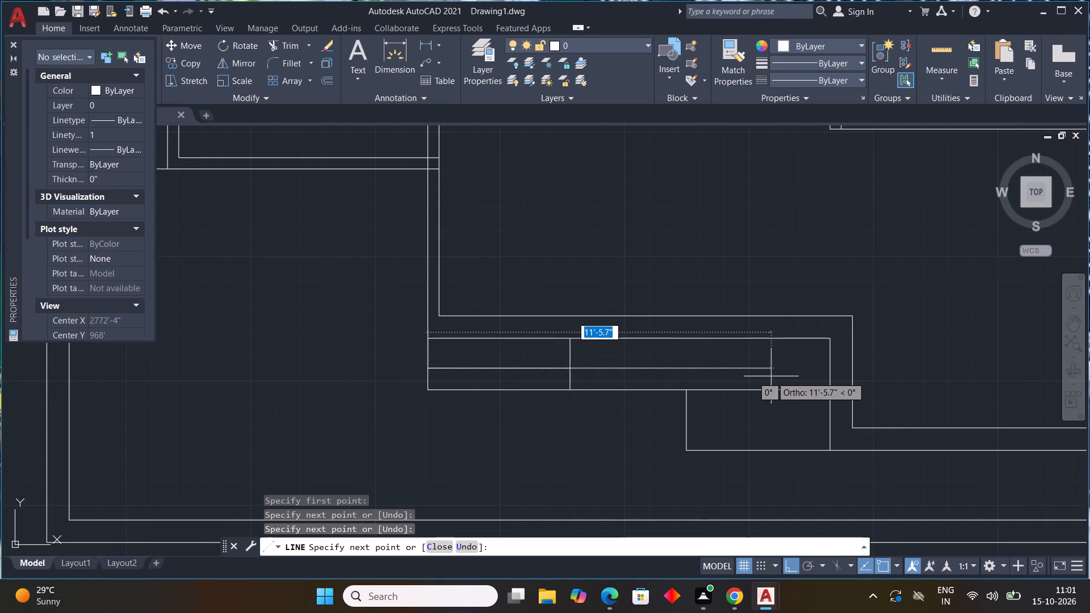
{"action": "key", "text": "Escape"}
Offset by 3' into the lower-left room its outer wall's inner line, the facing partition line and the upper wall's lower line.
{"action": "scroll", "coordinate": [646, 400], "scroll_direction": "down", "scroll_amount": 3}
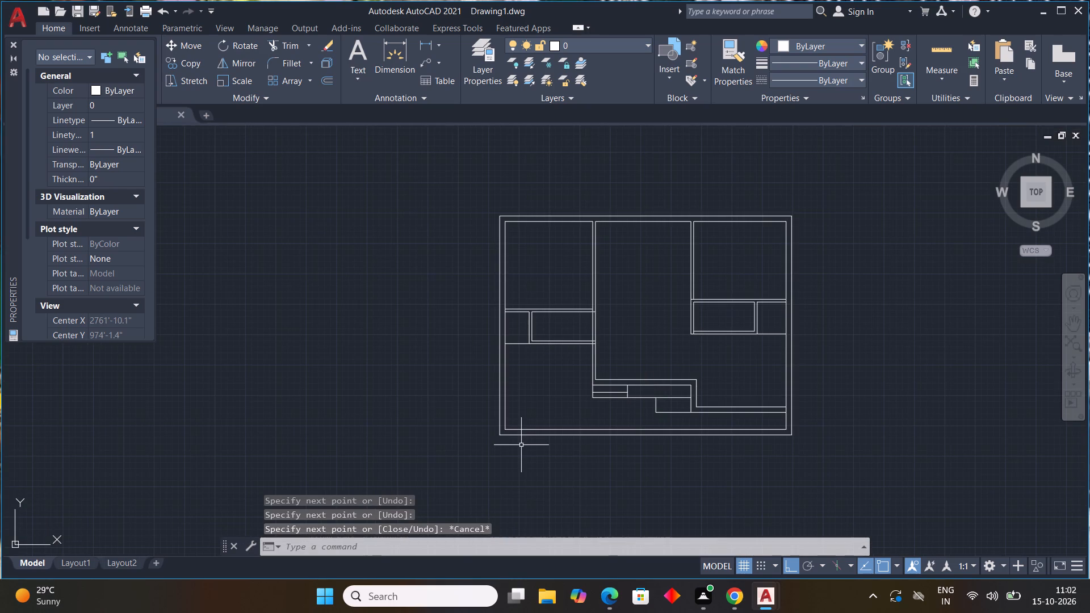
{"action": "scroll", "coordinate": [512, 422], "scroll_direction": "down", "scroll_amount": 1}
{"action": "scroll", "coordinate": [530, 393], "scroll_direction": "up", "scroll_amount": 3}
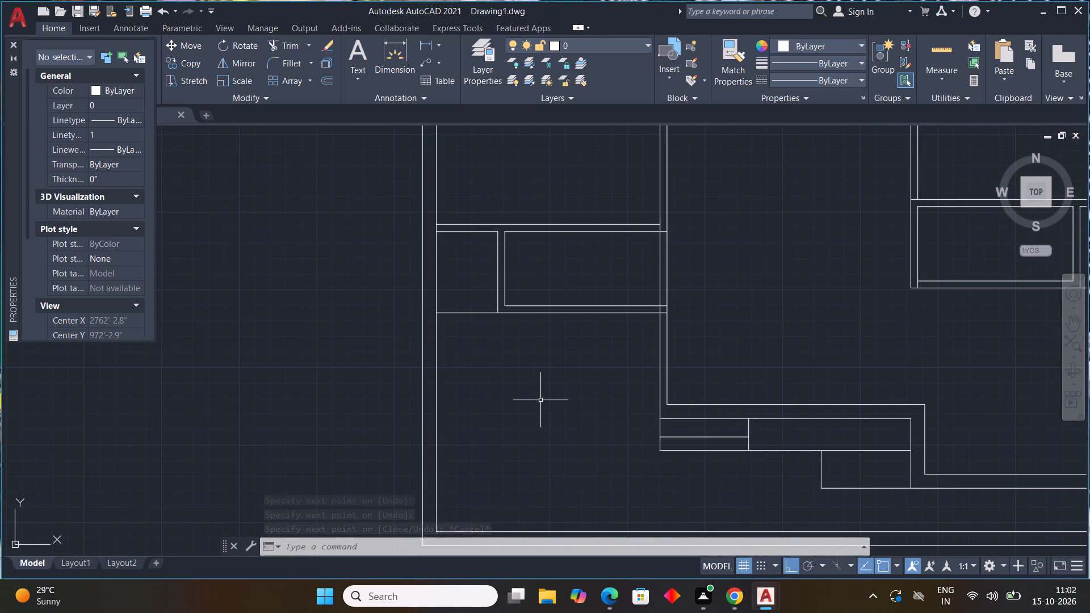
{"action": "type", "text": "OFF"}
{"action": "key", "text": "space"}
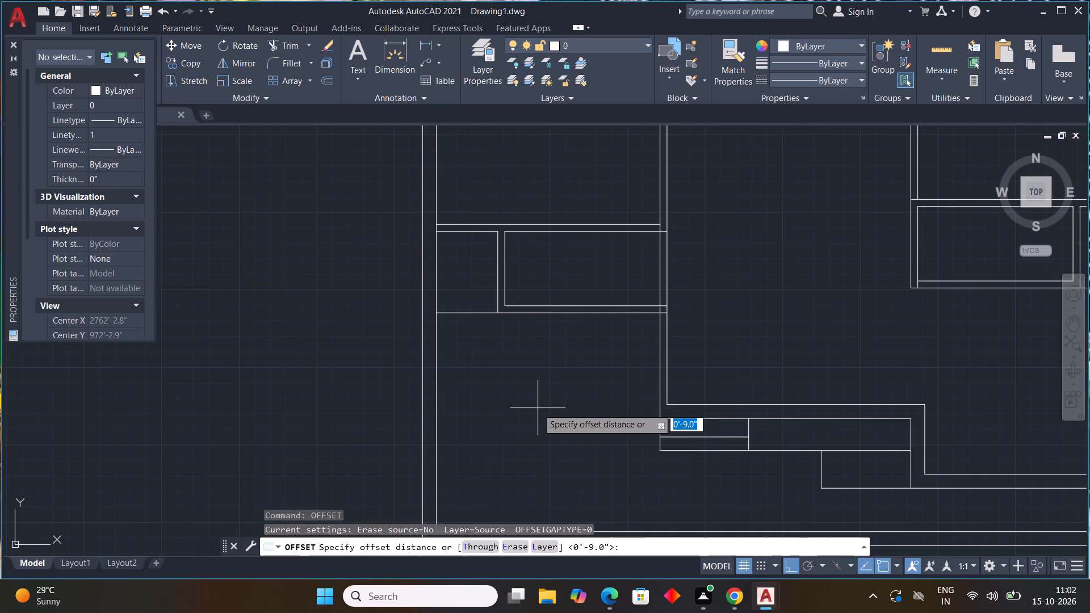
{"action": "key", "text": "3"}
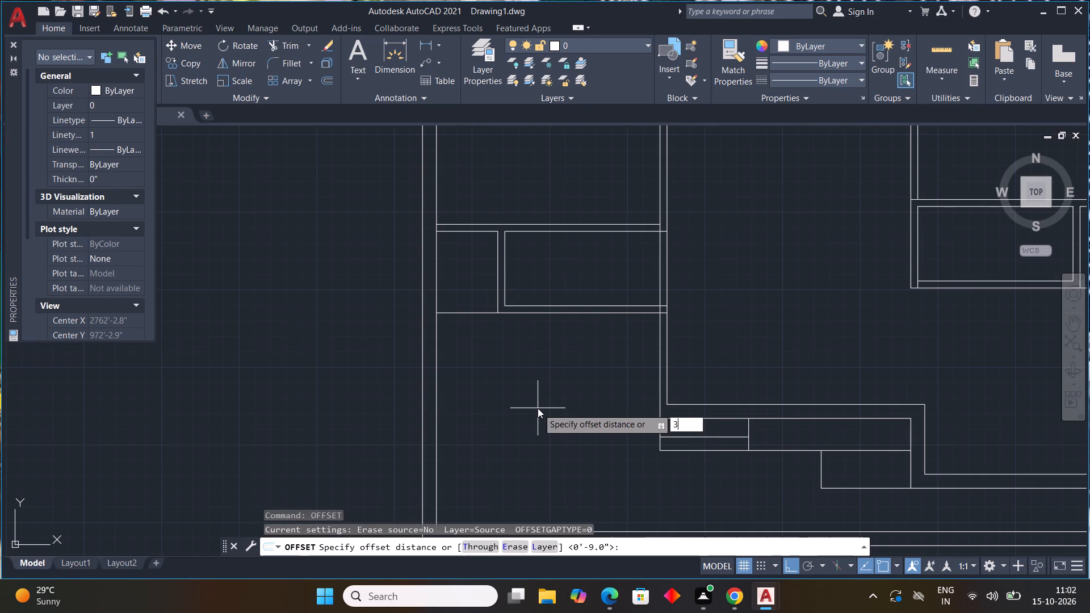
{"action": "key", "text": "3"}
{"action": "key", "text": "BackSpace"}
{"action": "key", "text": "apostrophe"}
{"action": "key", "text": "Return"}
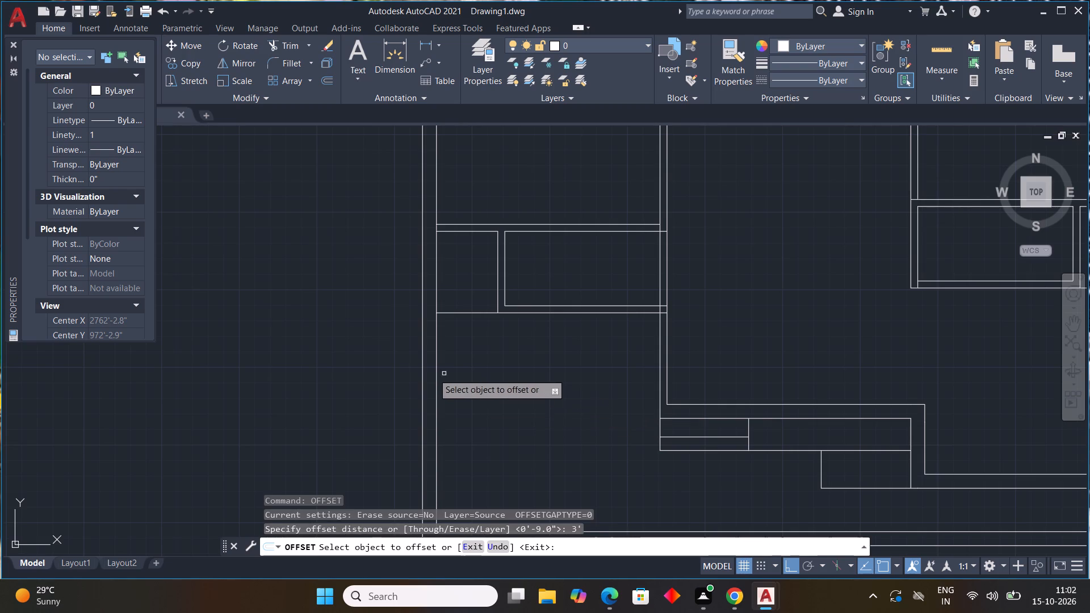
{"action": "left_click", "coordinate": [438, 387]}
{"action": "left_click", "coordinate": [488, 385]}
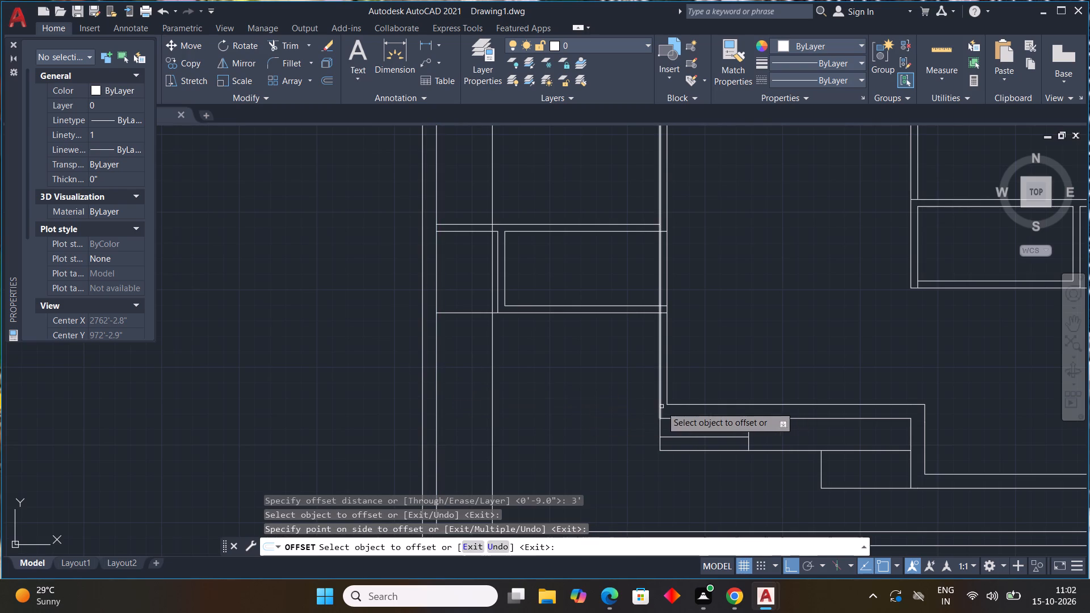
{"action": "left_click_drag", "start_coordinate": [661, 406], "coordinate": [643, 406]}
{"action": "left_click", "coordinate": [624, 410]}
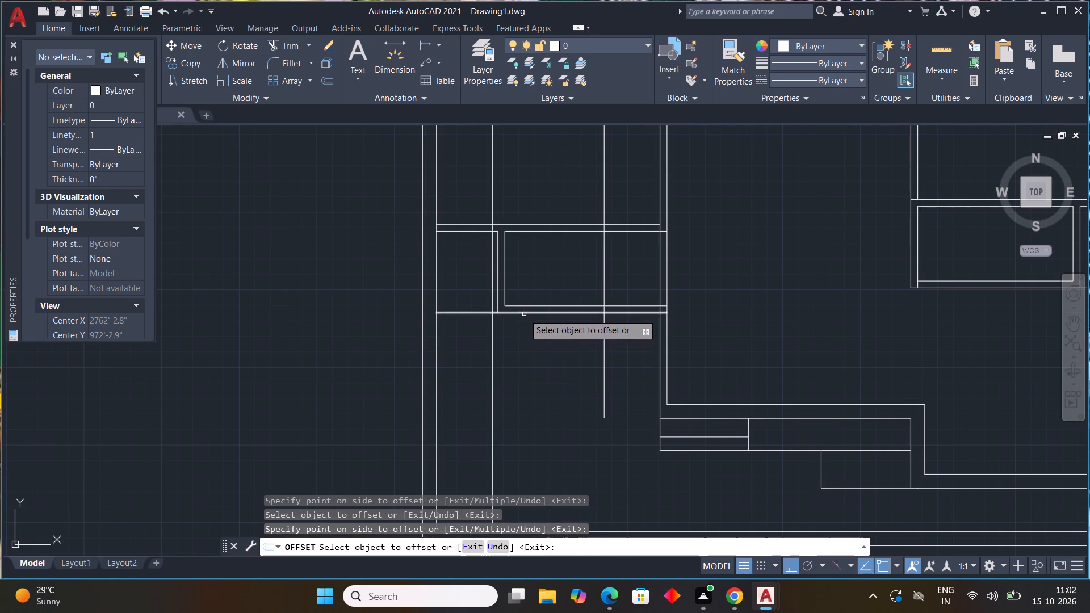
{"action": "left_click", "coordinate": [524, 314]}
{"action": "left_click", "coordinate": [534, 353]}
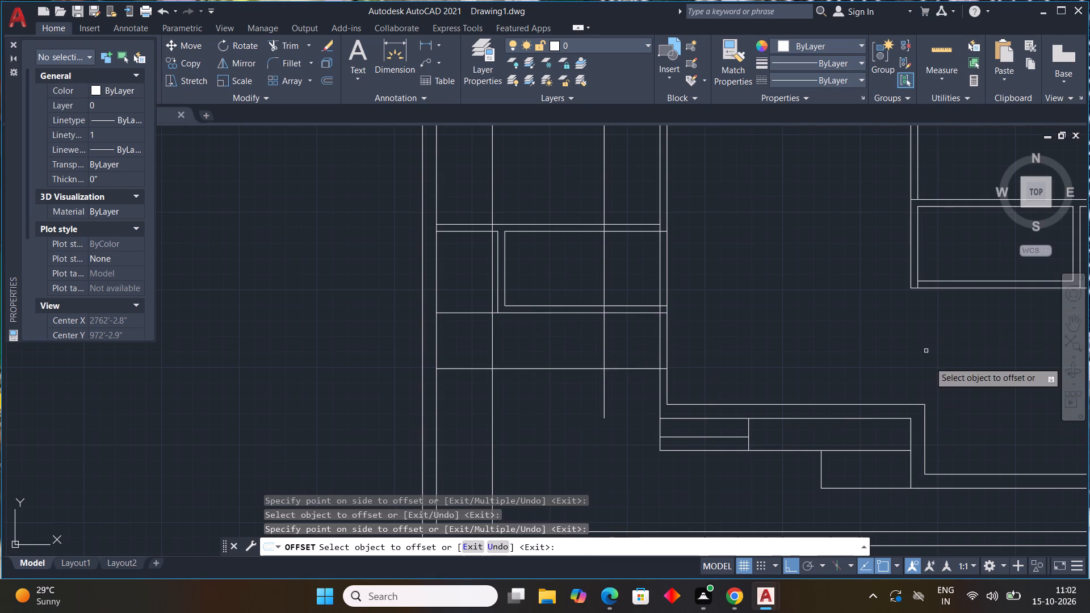
{"action": "key", "text": "Escape"}
Trim the two 3' offset verticals where they cross the small left-hand rooms and the wall below them.
{"action": "key", "text": "t"}
{"action": "key", "text": "e"}
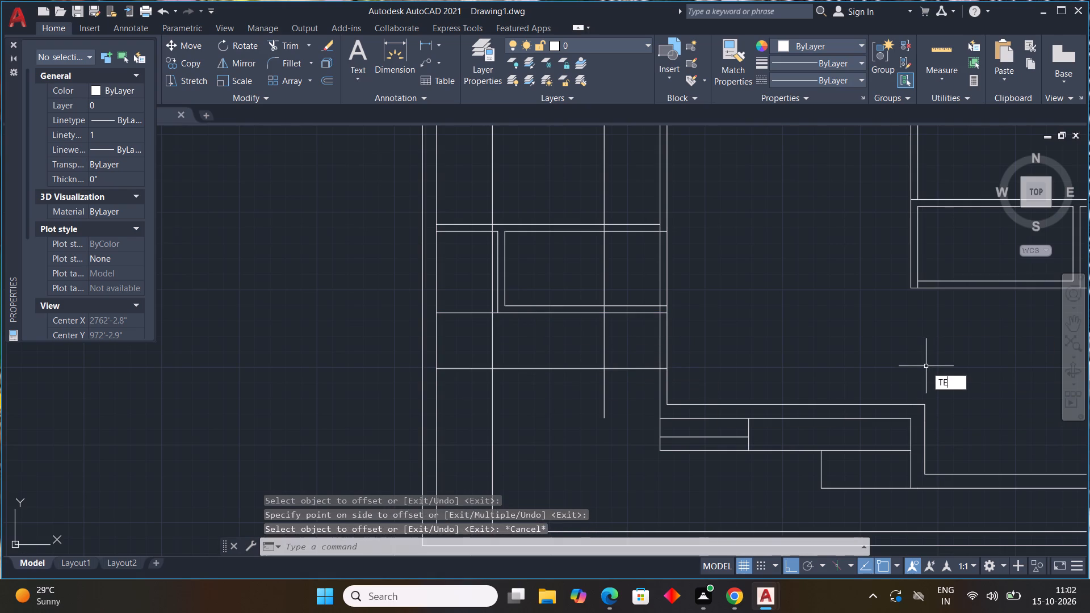
{"action": "key", "text": "BackSpace"}
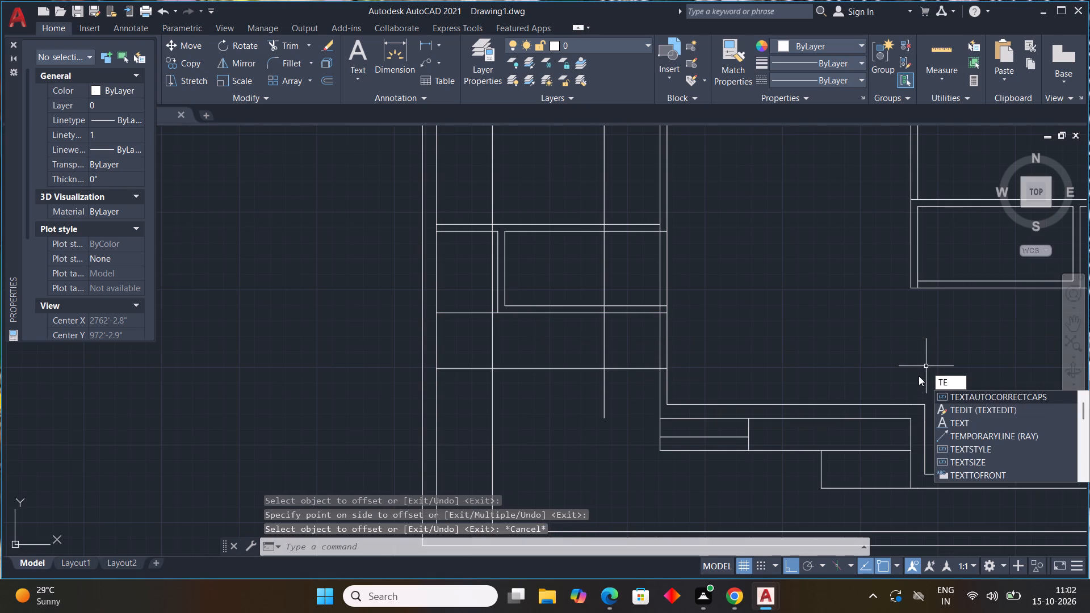
{"action": "key", "text": "BackSpace"}
{"action": "key", "text": "r"}
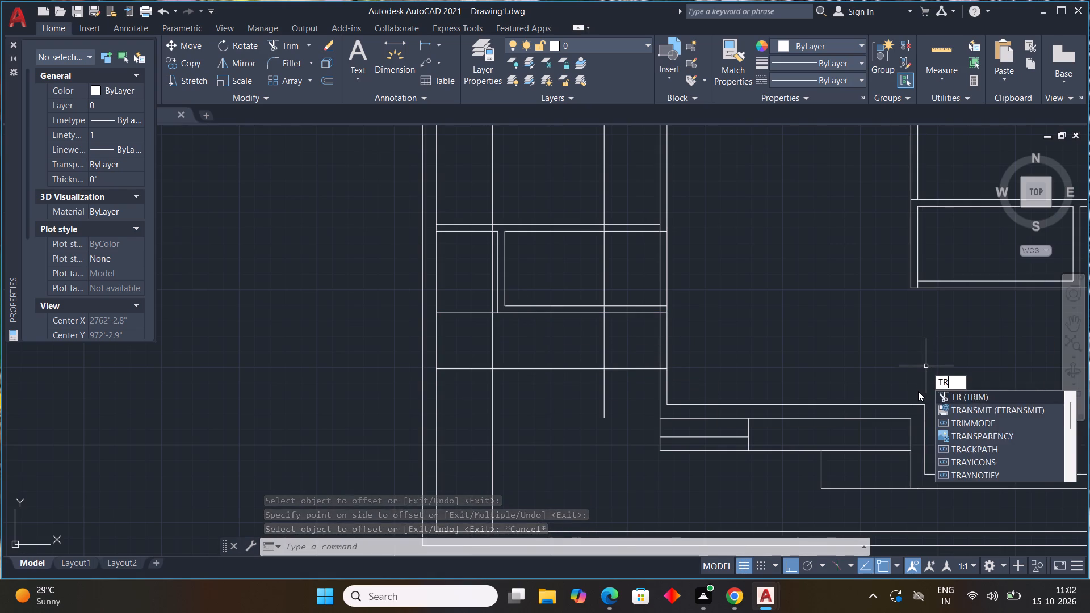
{"action": "key", "text": "space"}
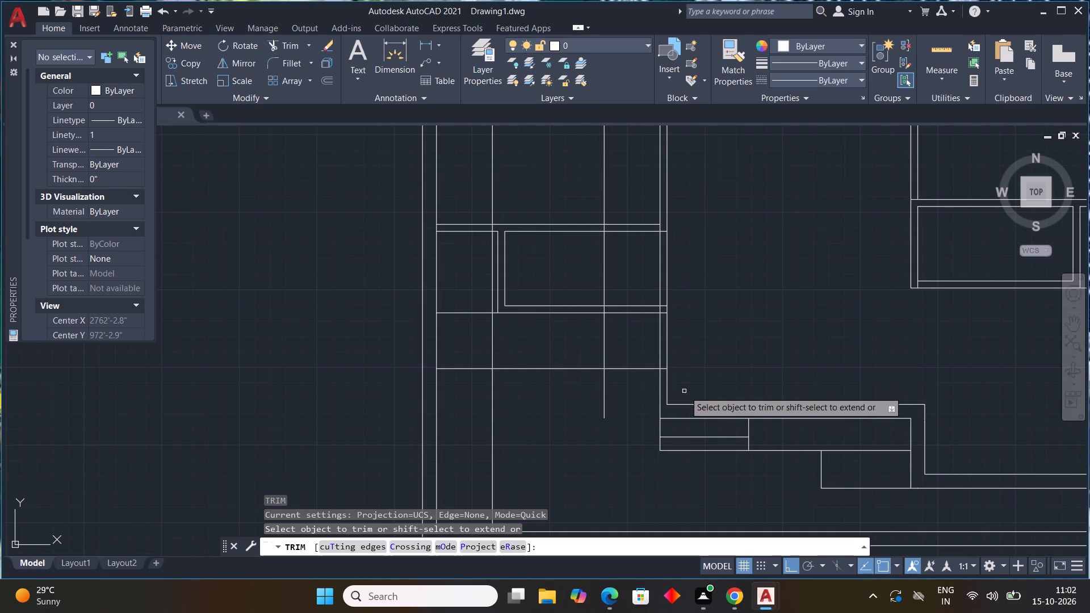
{"action": "left_click", "coordinate": [491, 289]}
{"action": "left_click_drag", "start_coordinate": [609, 275], "coordinate": [610, 275]}
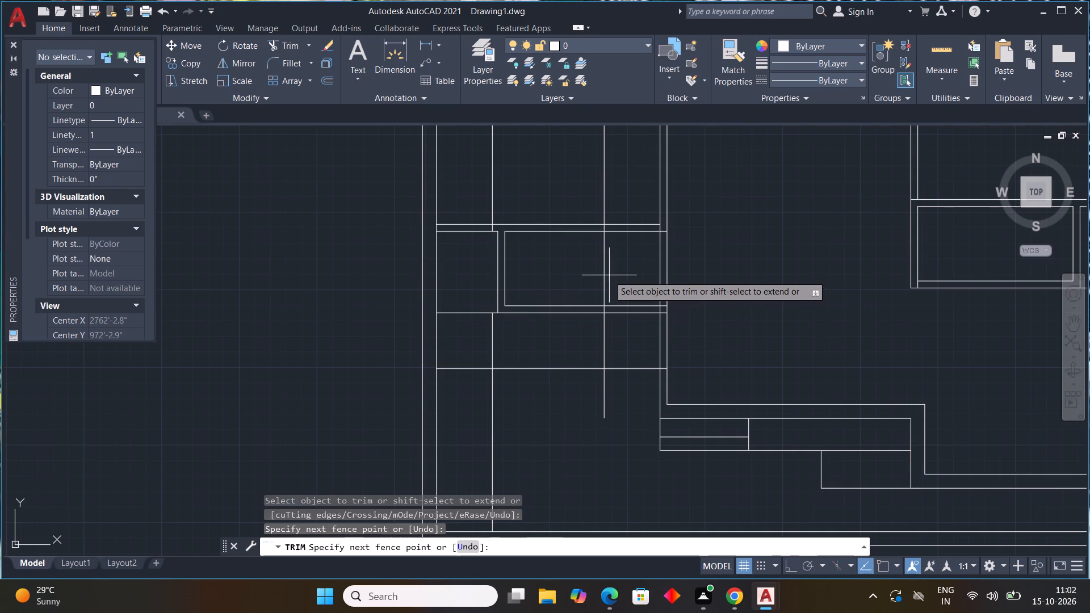
{"action": "left_click_drag", "start_coordinate": [610, 275], "coordinate": [554, 275]}
{"action": "scroll", "coordinate": [607, 317], "scroll_direction": "up", "scroll_amount": 3}
{"action": "left_click_drag", "start_coordinate": [589, 284], "coordinate": [622, 283]}
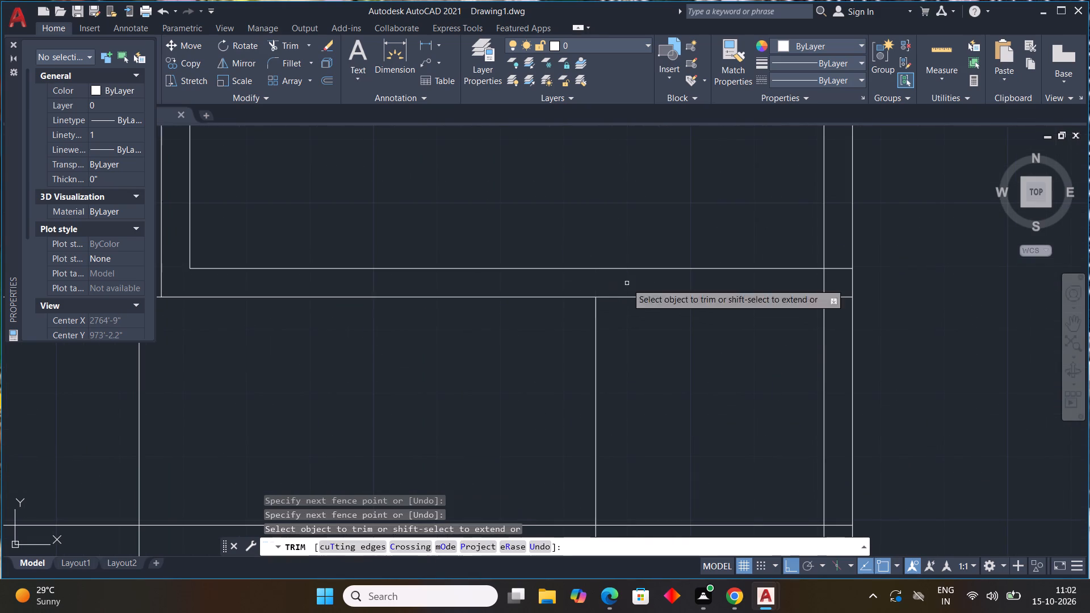
{"action": "scroll", "coordinate": [659, 360], "scroll_direction": "down", "scroll_amount": 3}
Trim the leftover 3' offset vertical pieces out of the upper-left room and the wall beneath it.
{"action": "left_click", "coordinate": [644, 234]}
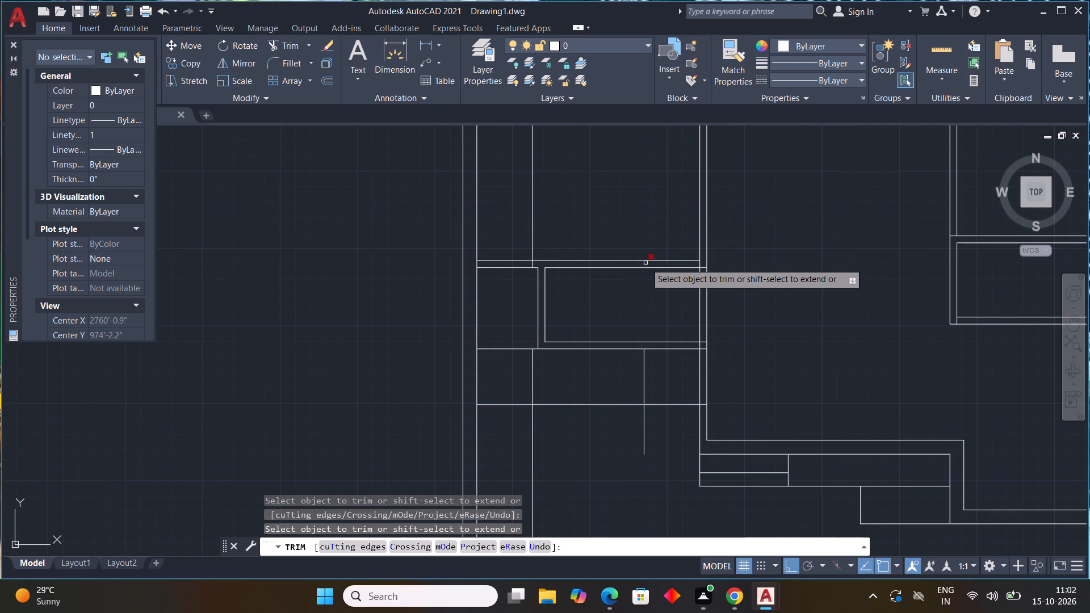
{"action": "scroll", "coordinate": [645, 263], "scroll_direction": "up", "scroll_amount": 3}
{"action": "left_click_drag", "start_coordinate": [635, 264], "coordinate": [663, 271]}
{"action": "scroll", "coordinate": [667, 308], "scroll_direction": "down", "scroll_amount": 6}
{"action": "scroll", "coordinate": [668, 336], "scroll_direction": "up", "scroll_amount": 1}
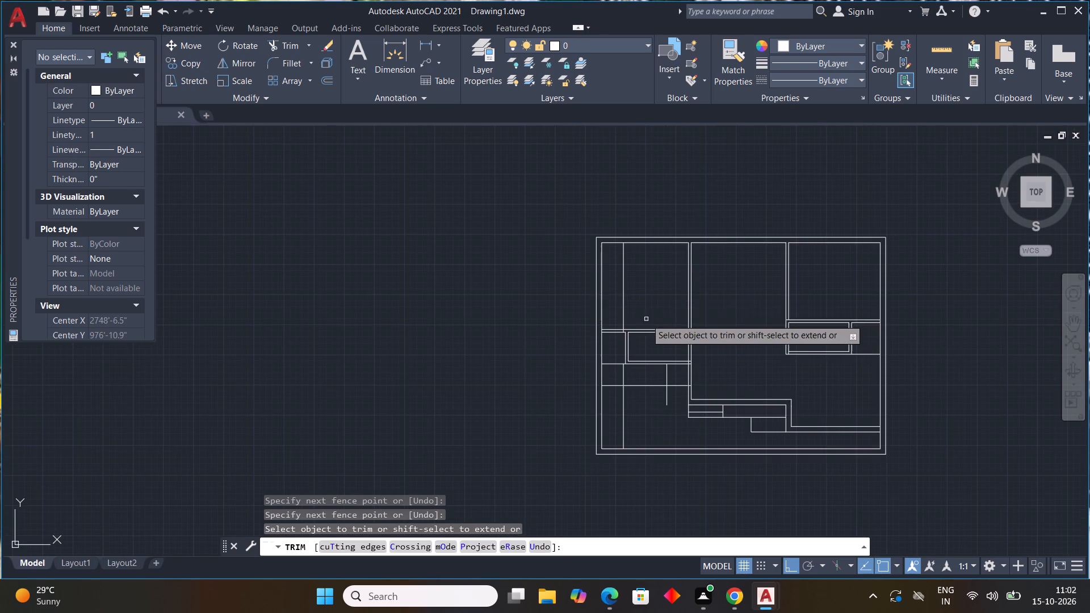
{"action": "left_click_drag", "start_coordinate": [618, 297], "coordinate": [642, 295]}
{"action": "scroll", "coordinate": [617, 325], "scroll_direction": "up", "scroll_amount": 4}
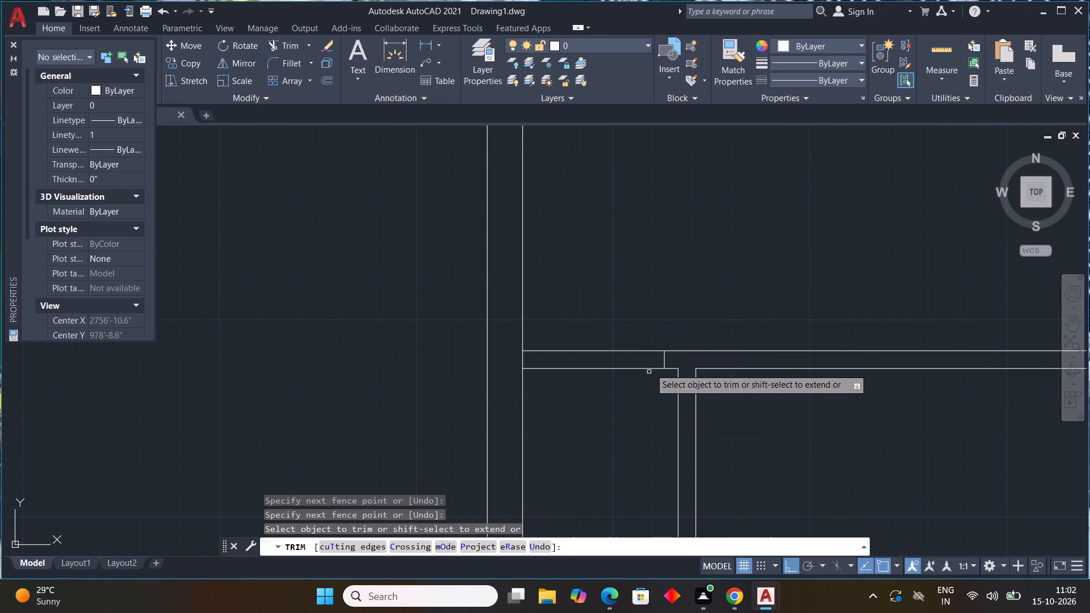
{"action": "left_click_drag", "start_coordinate": [653, 359], "coordinate": [686, 362]}
{"action": "scroll", "coordinate": [687, 356], "scroll_direction": "down", "scroll_amount": 4}
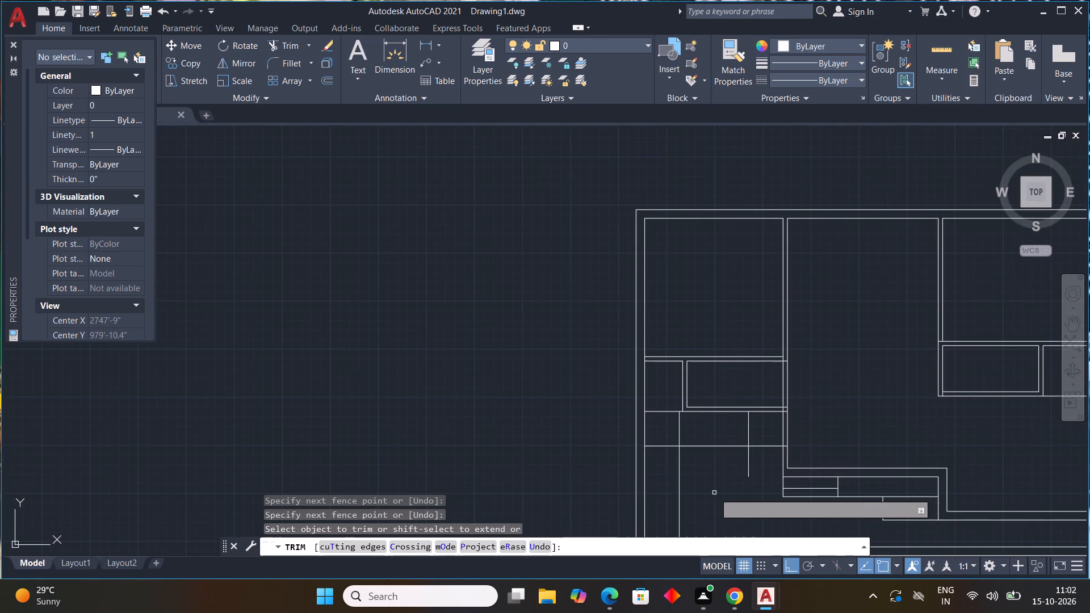
{"action": "middle_click_drag", "start_coordinate": [691, 476], "coordinate": [621, 372]}
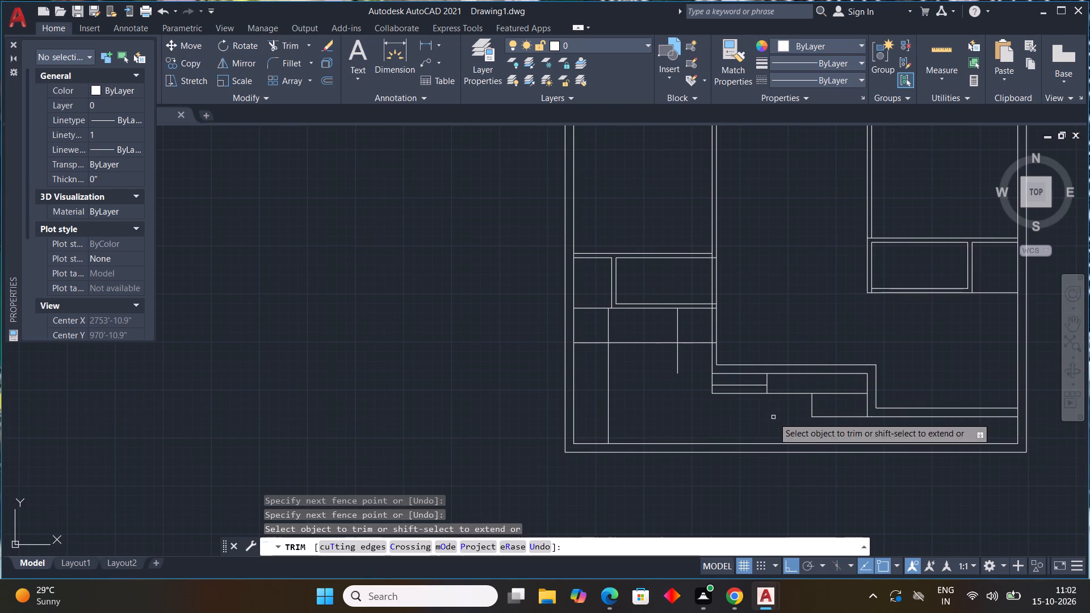
{"action": "key", "text": "Escape"}
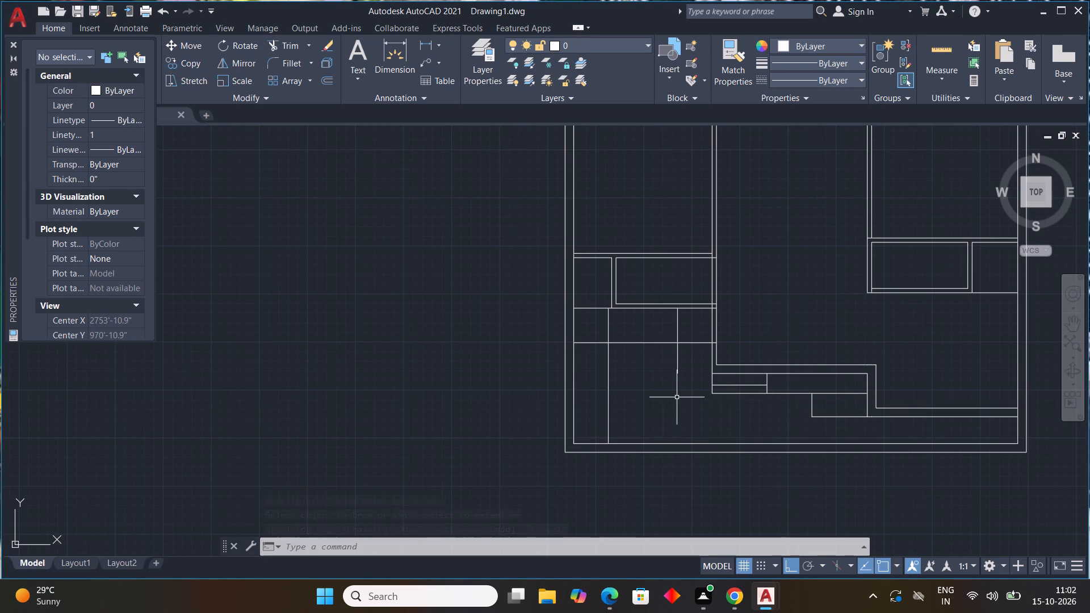
Offset the lower-left room's 3' horizontal line downward four times in succession at 1' spacing.
{"action": "type", "text": "OFF"}
{"action": "key", "text": "space"}
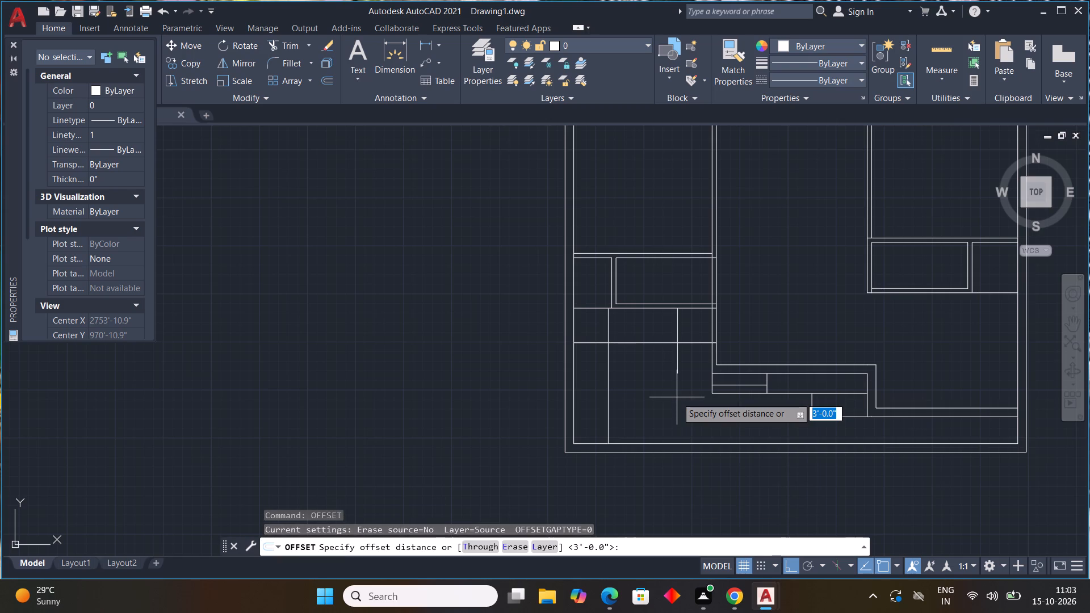
{"action": "type", "text": "1'"}
{"action": "key", "text": "Return"}
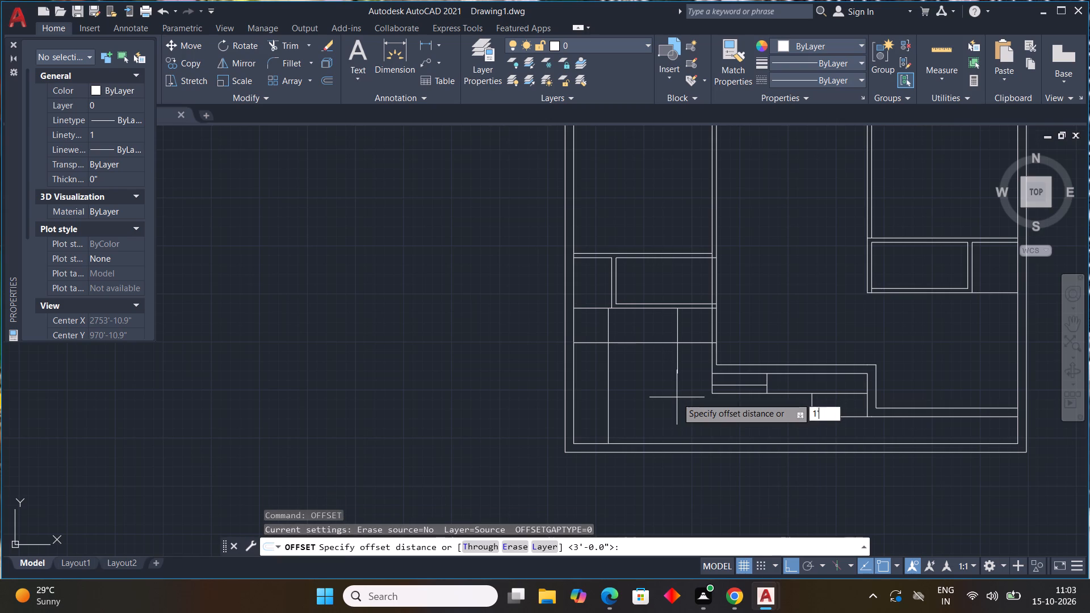
{"action": "left_click_drag", "start_coordinate": [597, 343], "coordinate": [596, 351]}
{"action": "left_click", "coordinate": [595, 366]}
{"action": "left_click", "coordinate": [601, 355]}
{"action": "left_click", "coordinate": [601, 367]}
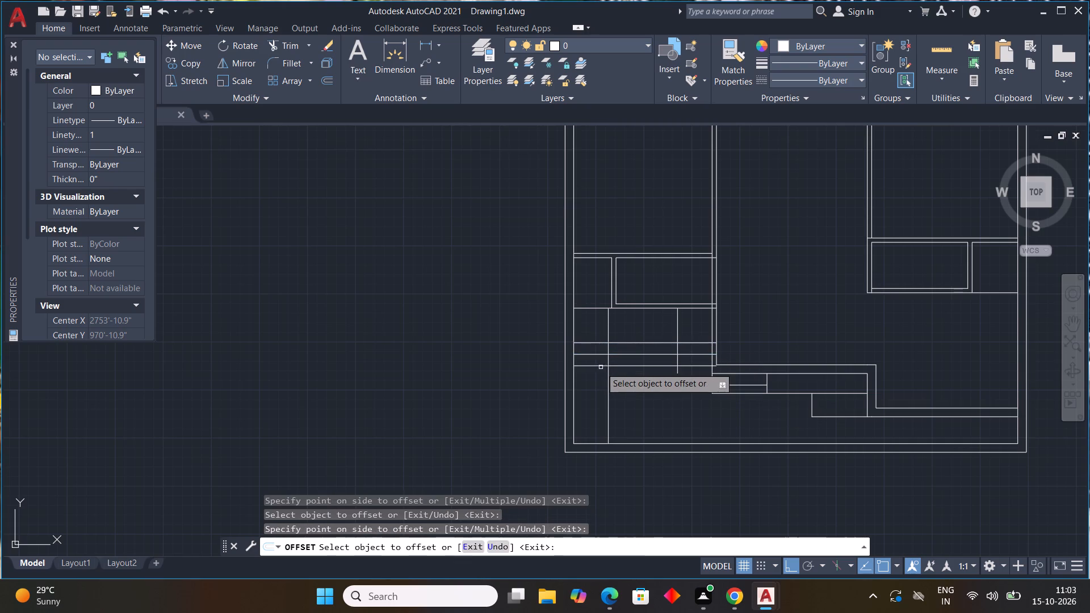
{"action": "left_click", "coordinate": [603, 364]}
{"action": "left_click", "coordinate": [607, 377]}
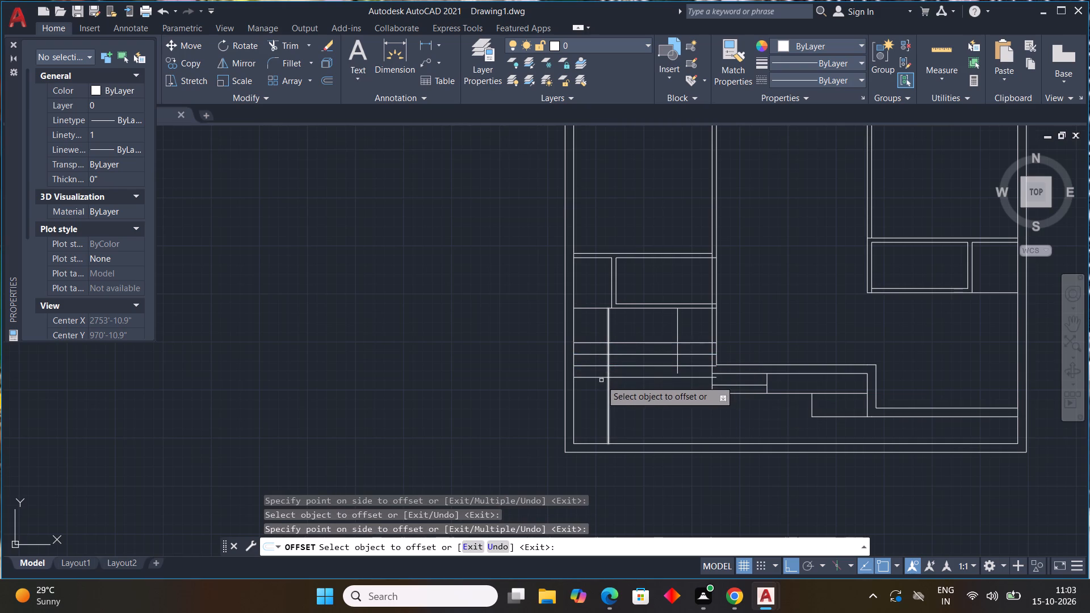
{"action": "left_click", "coordinate": [600, 372]}
{"action": "left_click_drag", "start_coordinate": [602, 377], "coordinate": [602, 385]}
{"action": "left_click", "coordinate": [598, 409]}
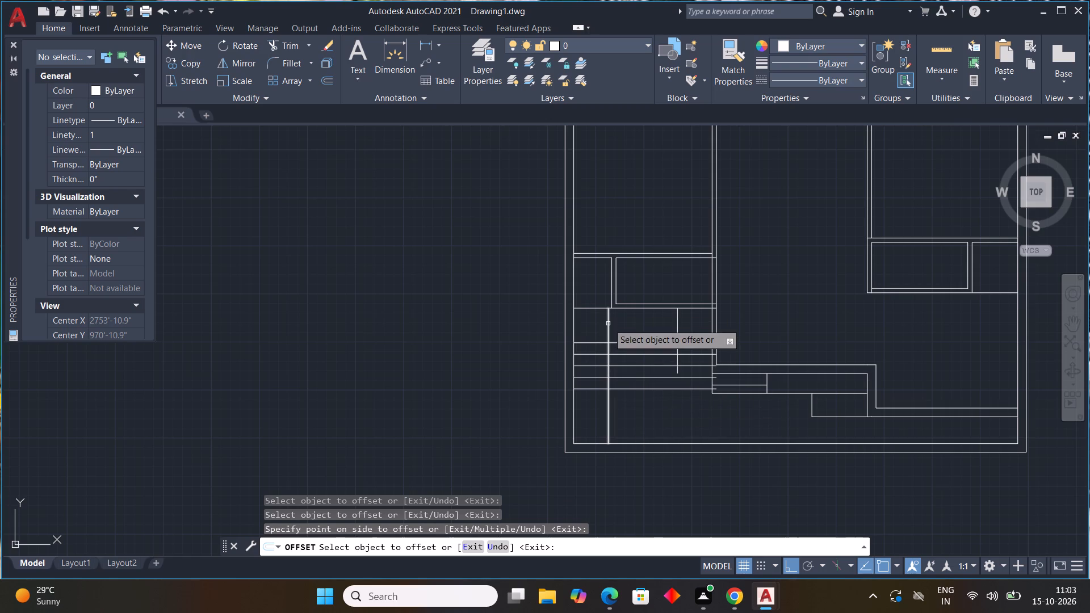
Offset the lower-left room's left-hand 3' vertical line five times toward the right-hand vertical at 1' spacing.
{"action": "left_click_drag", "start_coordinate": [608, 324], "coordinate": [619, 325]}
{"action": "left_click", "coordinate": [628, 326]}
{"action": "left_click_drag", "start_coordinate": [620, 330], "coordinate": [632, 334]}
{"action": "left_click", "coordinate": [643, 334]}
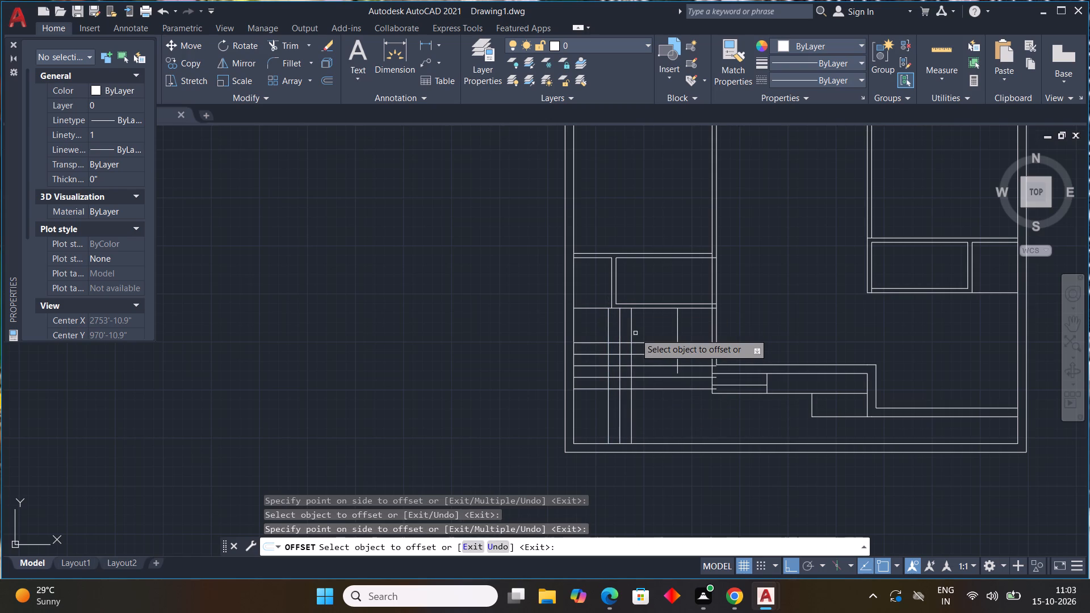
{"action": "left_click", "coordinate": [629, 332]}
{"action": "left_click", "coordinate": [632, 331]}
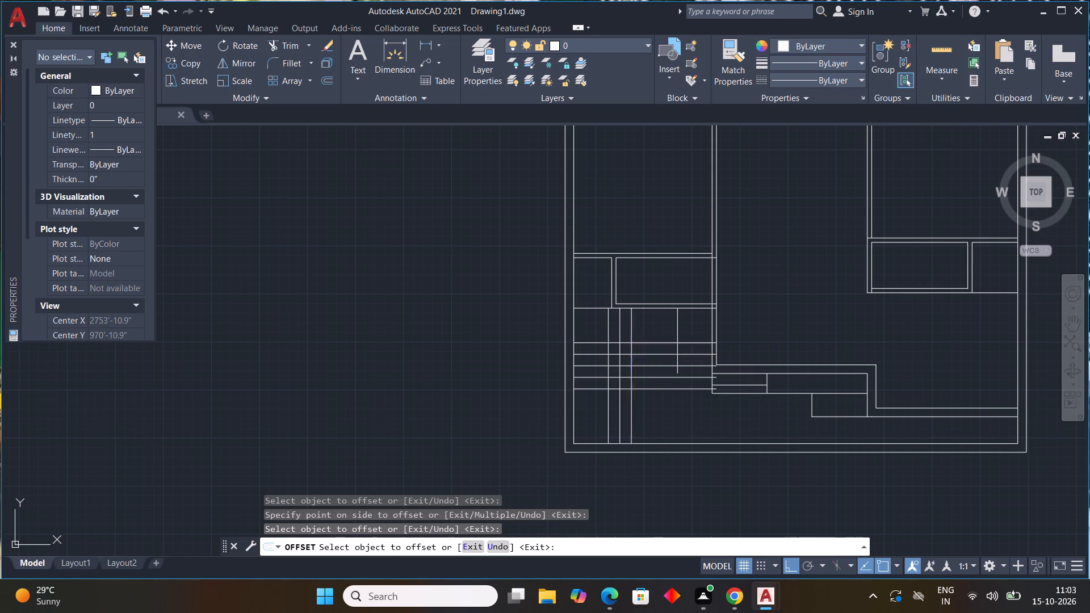
{"action": "left_click", "coordinate": [645, 328]}
{"action": "left_click", "coordinate": [643, 331]}
{"action": "left_click", "coordinate": [657, 329]}
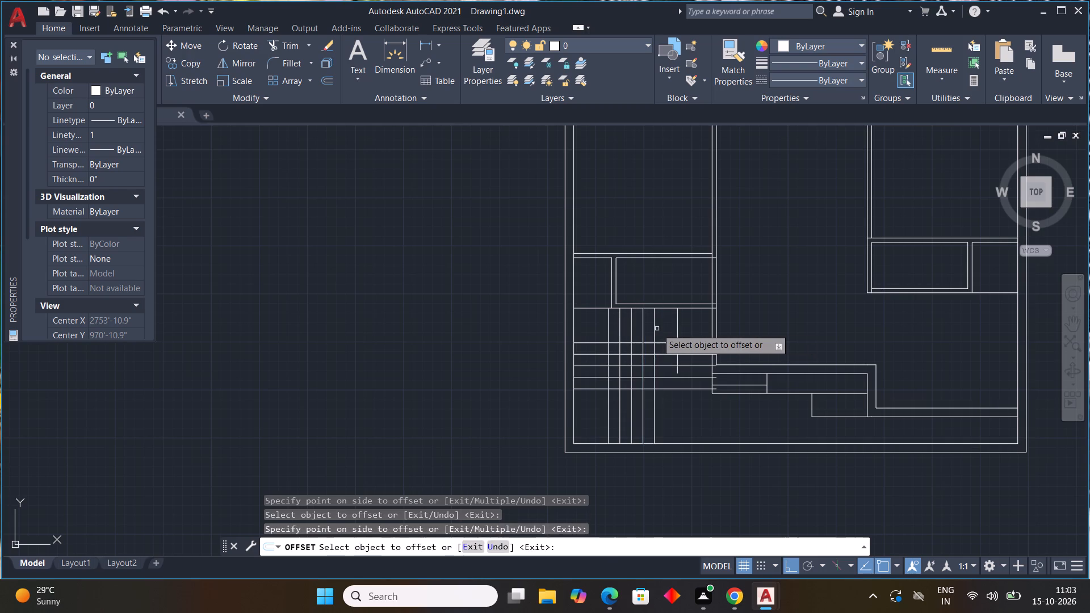
{"action": "left_click_drag", "start_coordinate": [655, 329], "coordinate": [664, 330]}
{"action": "left_click", "coordinate": [672, 328]}
{"action": "key", "text": "Escape"}
{"action": "key", "text": "Escape"}
{"action": "key", "text": "Escape"}
{"action": "key", "text": "Escape"}
{"action": "key", "text": "Escape"}
{"action": "key", "text": "Escape"}
{"action": "key", "text": "Escape"}
{"action": "key", "text": "Escape"}
{"action": "key", "text": "Escape"}
{"action": "key", "text": "Escape"}
{"action": "key", "text": "Escape"}
{"action": "key", "text": "Escape"}
{"action": "key", "text": "Escape"}
{"action": "key", "text": "Escape"}
{"action": "key", "text": "Escape"}
{"action": "key", "text": "Escape"}
{"action": "key", "text": "Escape"}
{"action": "key", "text": "Escape"}
{"action": "key", "text": "Escape"}
{"action": "key", "text": "Escape"}
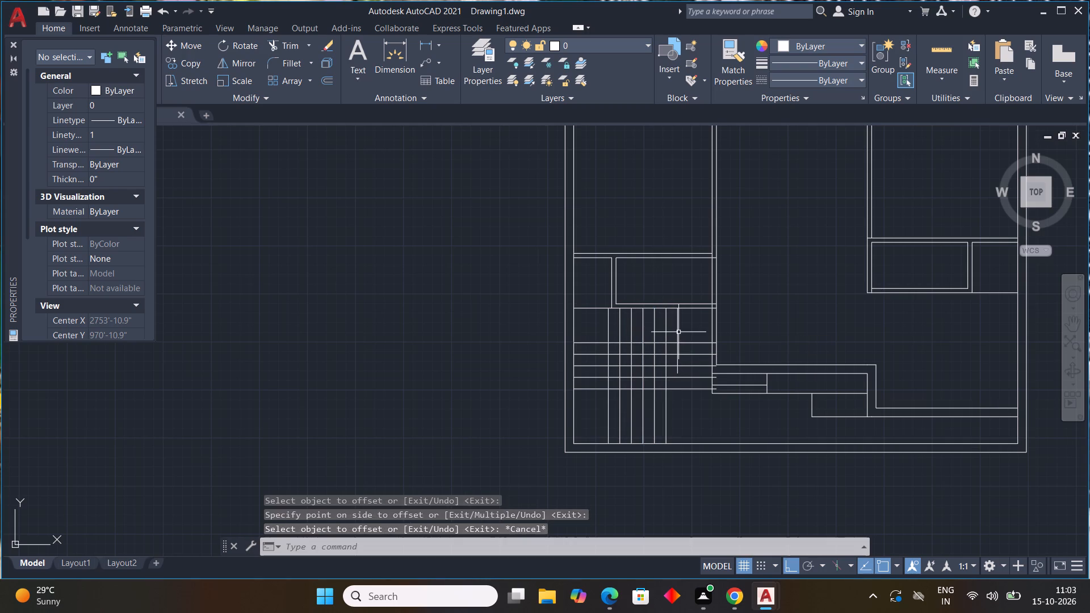
Trim the five 1'-spaced vertical lines below the lowest 1'-spaced horizontal line.
{"action": "type", "text": "TR"}
{"action": "key", "text": "space"}
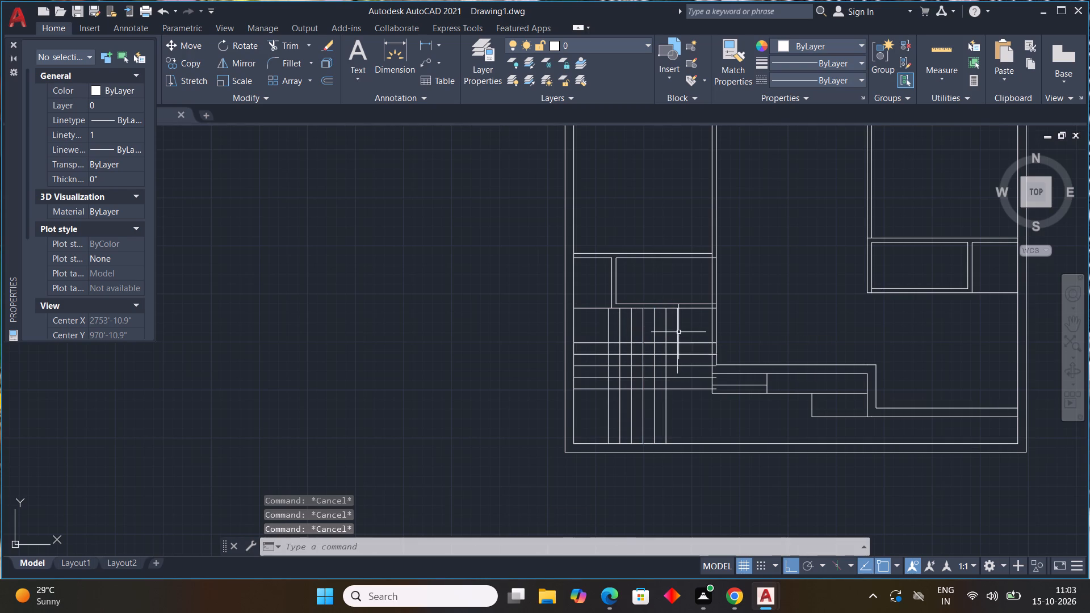
{"action": "left_click_drag", "start_coordinate": [680, 418], "coordinate": [674, 421]}
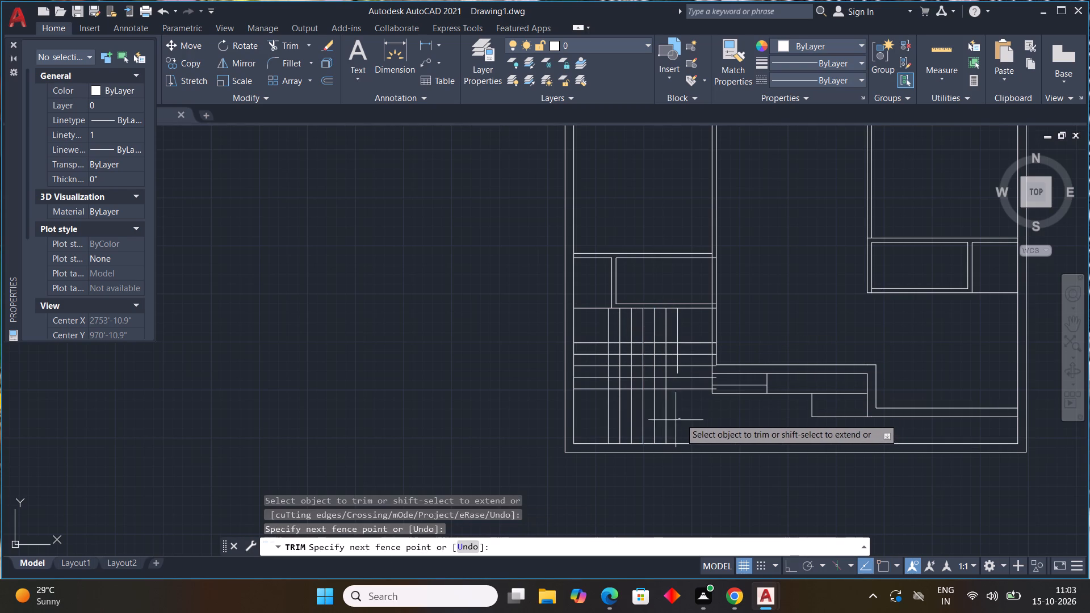
{"action": "left_click_drag", "start_coordinate": [674, 421], "coordinate": [619, 420]}
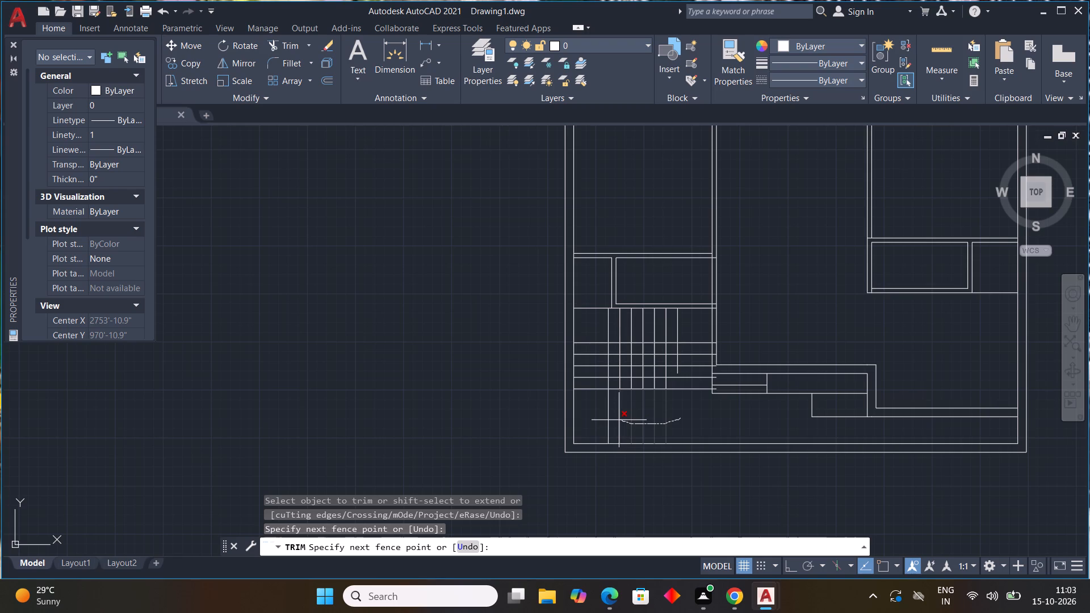
{"action": "left_click_drag", "start_coordinate": [619, 420], "coordinate": [615, 419]}
Trim the ends of the five horizontal stair lines that run into the partition wall beside the lower-left room.
{"action": "scroll", "coordinate": [716, 398], "scroll_direction": "up", "scroll_amount": 2}
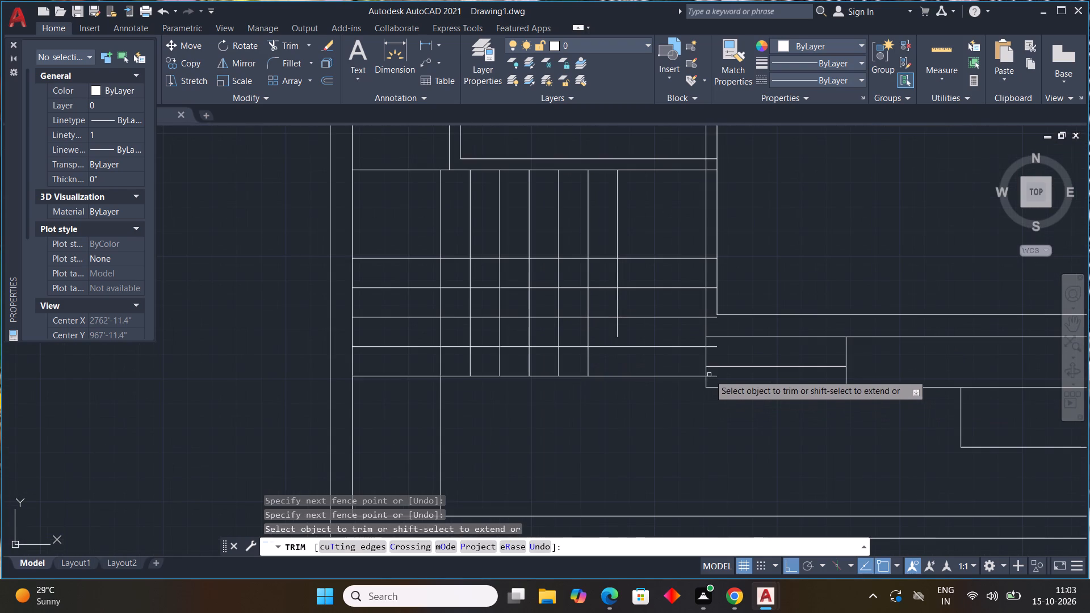
{"action": "left_click", "coordinate": [711, 375]}
{"action": "left_click", "coordinate": [712, 345]}
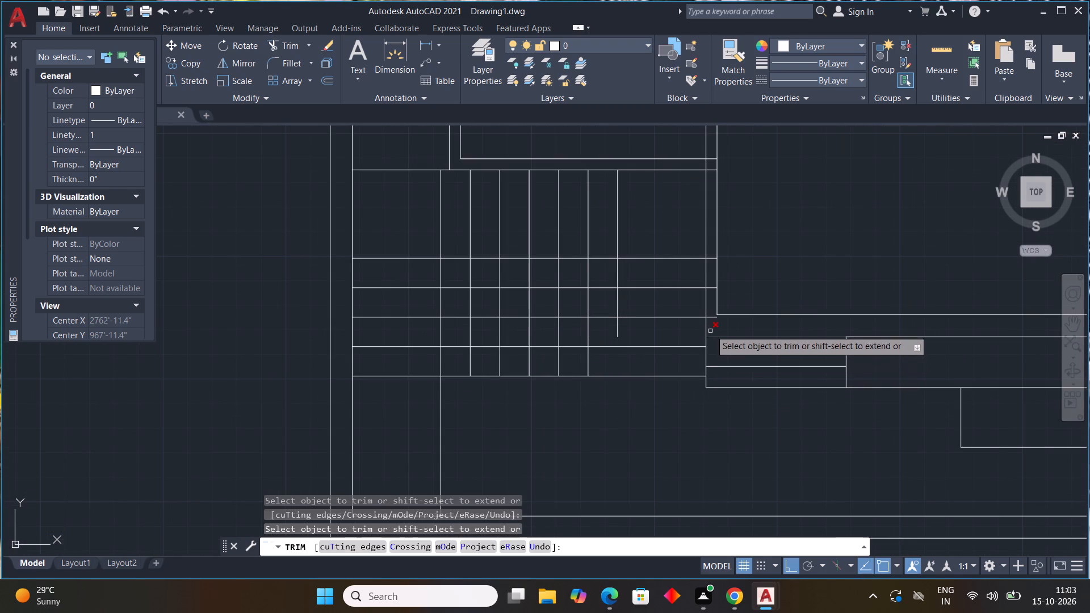
{"action": "left_click_drag", "start_coordinate": [712, 318], "coordinate": [712, 262]}
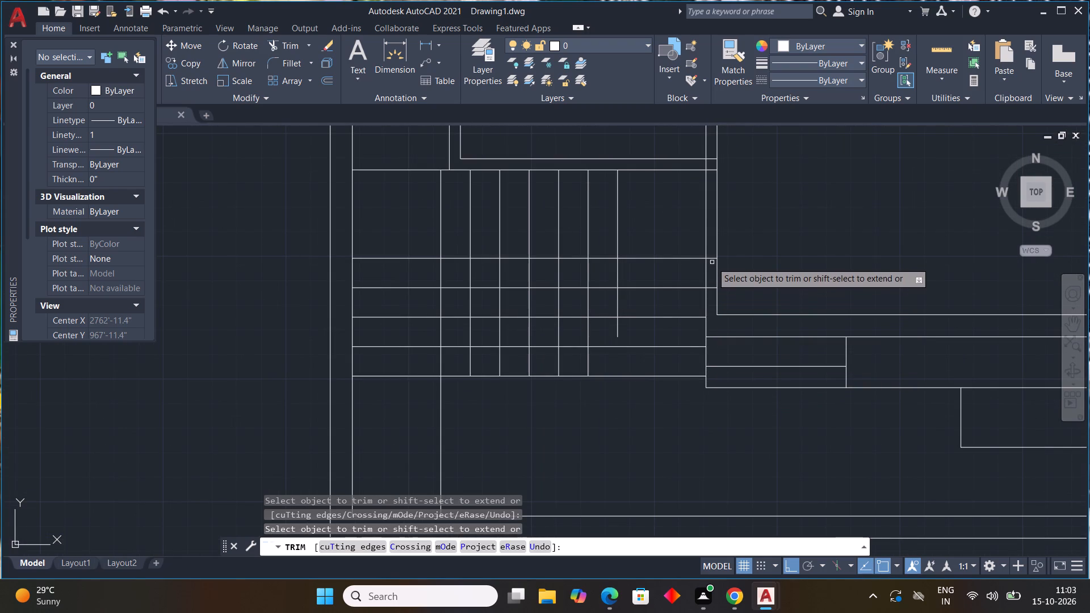
{"action": "left_click_drag", "start_coordinate": [712, 262], "coordinate": [712, 261]}
{"action": "left_click_drag", "start_coordinate": [712, 254], "coordinate": [714, 302]}
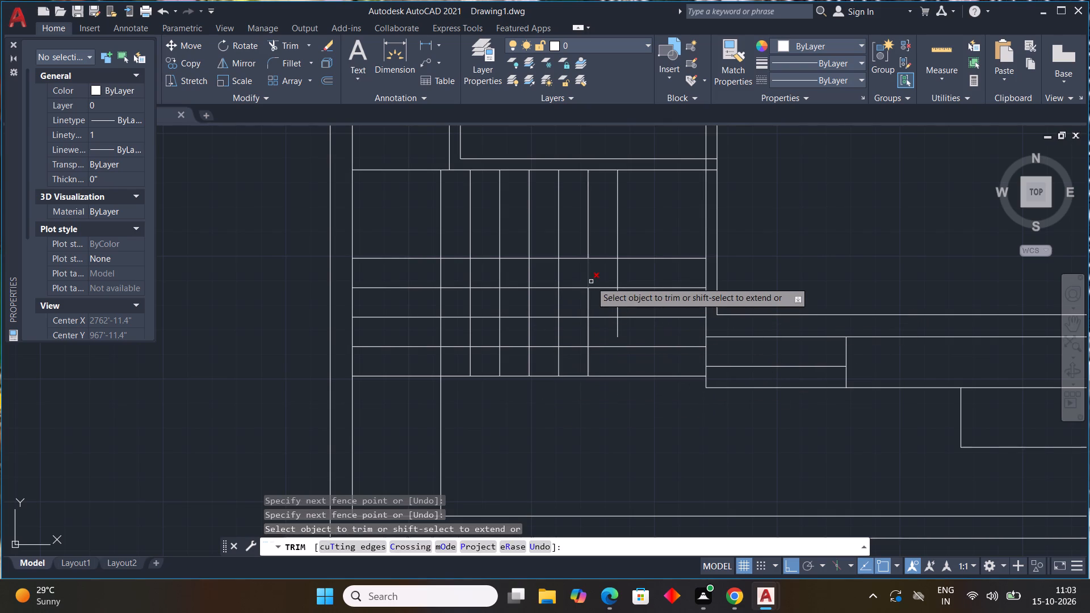
{"action": "key", "text": "Escape"}
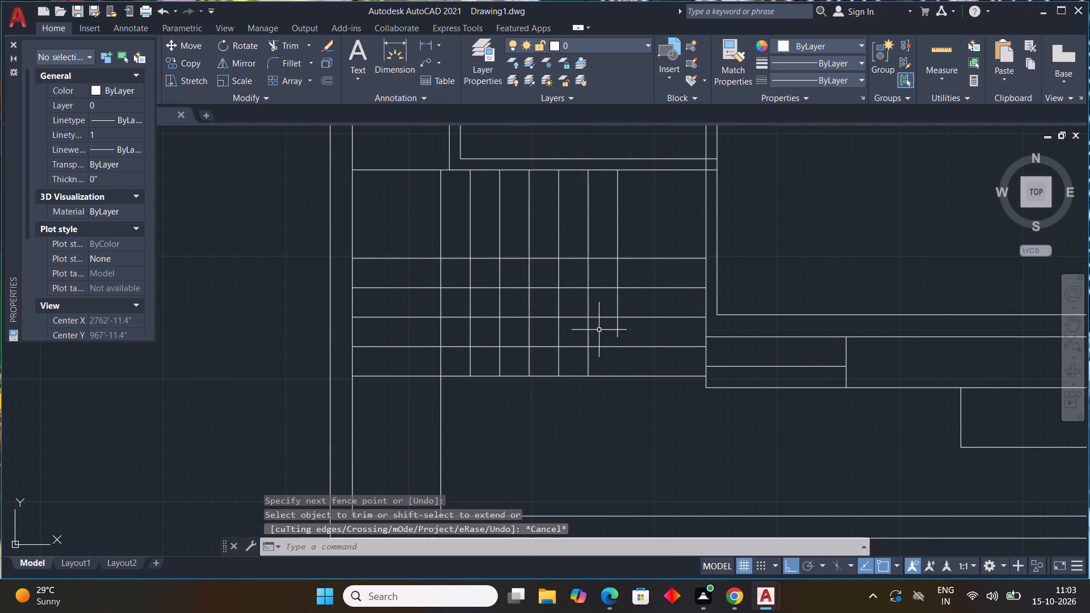
Stretch the right-hand 3' offset vertical's lower end down to the lowest horizontal stair line.
{"action": "left_click", "coordinate": [618, 332]}
{"action": "left_click_drag", "start_coordinate": [619, 341], "coordinate": [622, 359]}
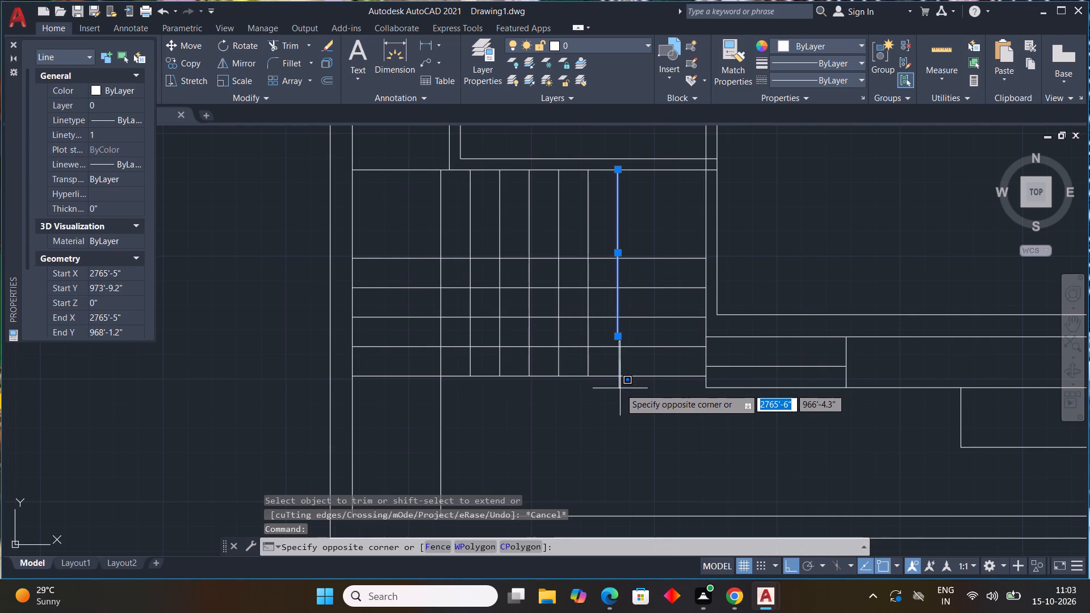
{"action": "left_click", "coordinate": [621, 376]}
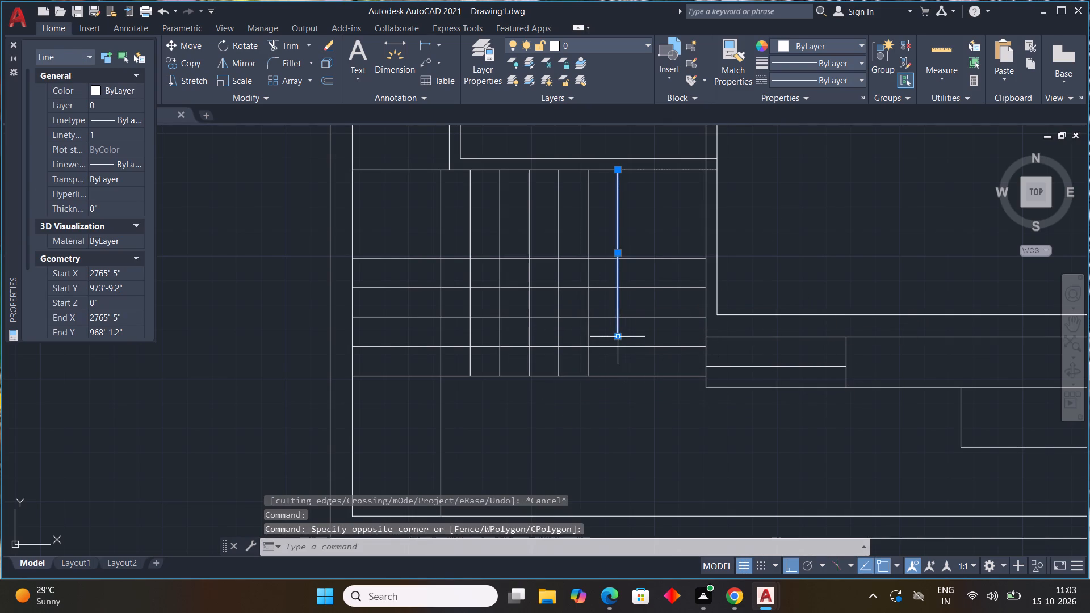
{"action": "left_click", "coordinate": [621, 338]}
{"action": "left_click", "coordinate": [620, 377]}
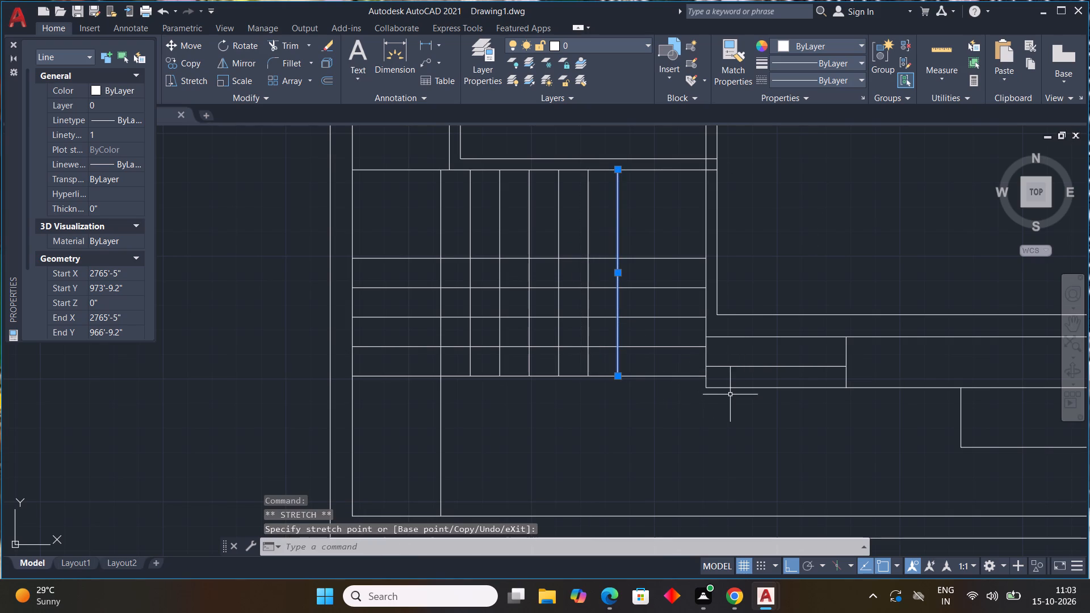
{"action": "key", "text": "Escape"}
{"action": "key", "text": "Escape"}
{"action": "key", "text": "Escape"}
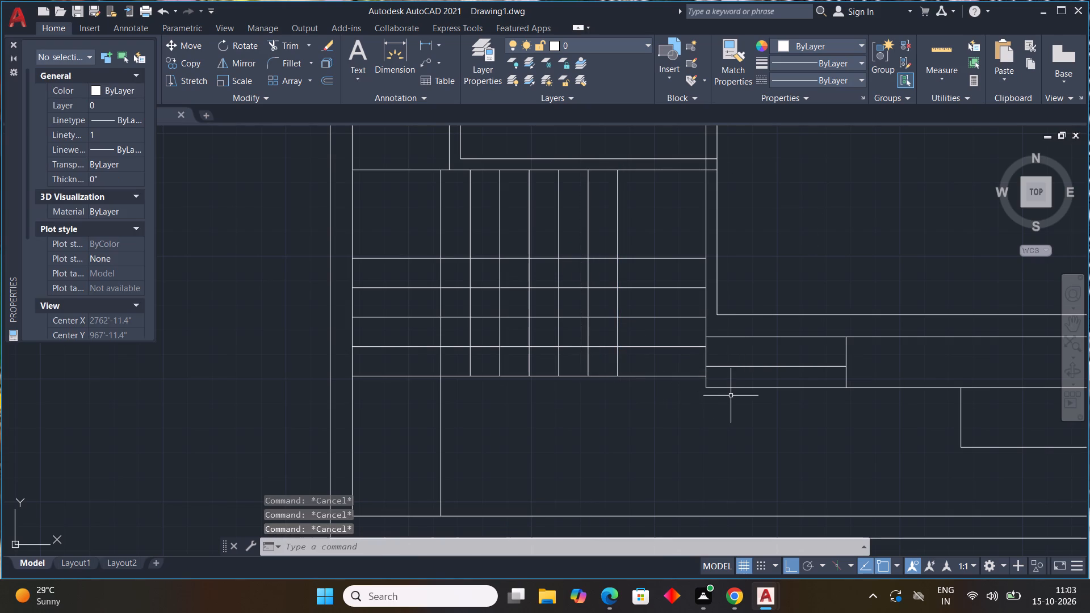
Trim the left-hand 3' offset vertical below the lowest horizontal stair line.
{"action": "key", "text": "t"}
{"action": "key", "text": "r"}
{"action": "key", "text": "space"}
{"action": "left_click_drag", "start_coordinate": [476, 452], "coordinate": [438, 457]}
Trim away all grid segments inside the central rectangle between the two 3' verticals, leaving treads only along the three surrounding flights.
{"action": "left_click_drag", "start_coordinate": [462, 279], "coordinate": [511, 284]}
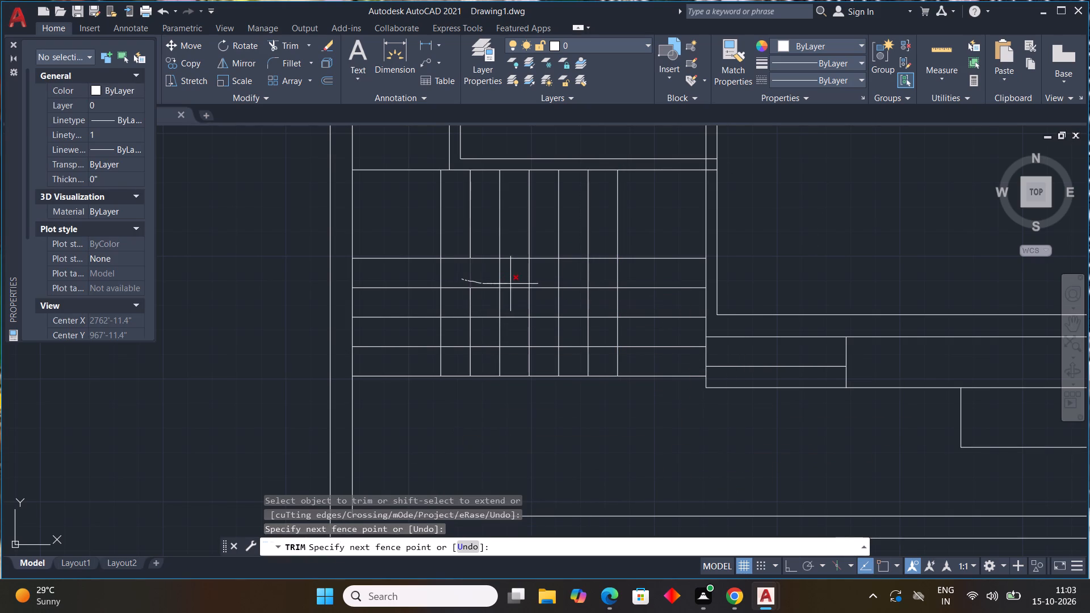
{"action": "left_click_drag", "start_coordinate": [511, 284], "coordinate": [602, 335]}
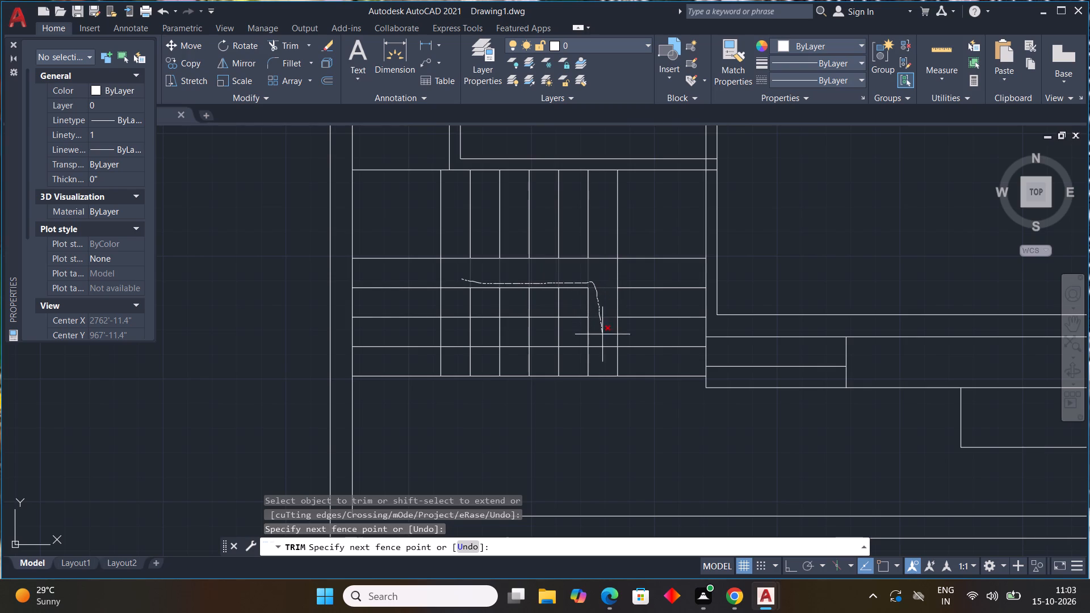
{"action": "left_click_drag", "start_coordinate": [602, 335], "coordinate": [547, 299]}
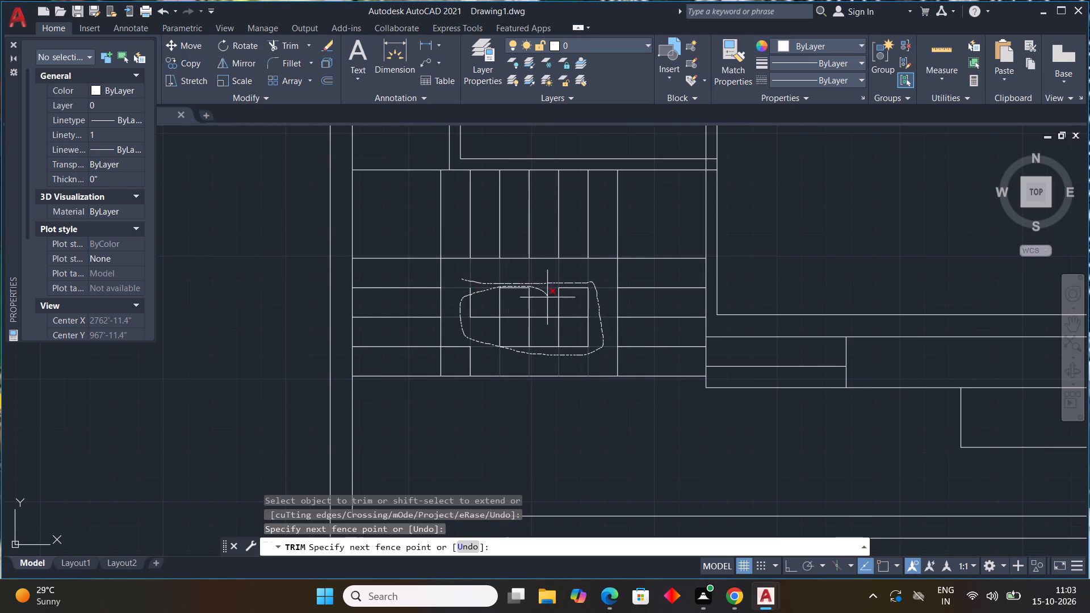
{"action": "left_click_drag", "start_coordinate": [547, 299], "coordinate": [556, 305]}
{"action": "left_click_drag", "start_coordinate": [495, 308], "coordinate": [468, 355]}
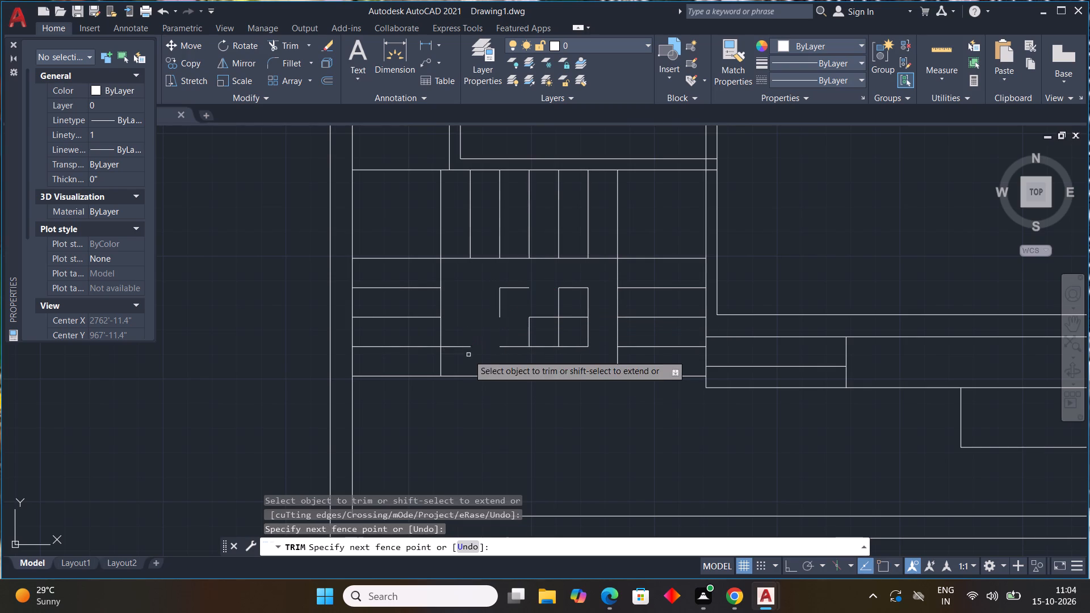
{"action": "left_click_drag", "start_coordinate": [466, 351], "coordinate": [460, 324]}
{"action": "left_click_drag", "start_coordinate": [488, 291], "coordinate": [533, 306]}
{"action": "left_click_drag", "start_coordinate": [521, 286], "coordinate": [505, 308]}
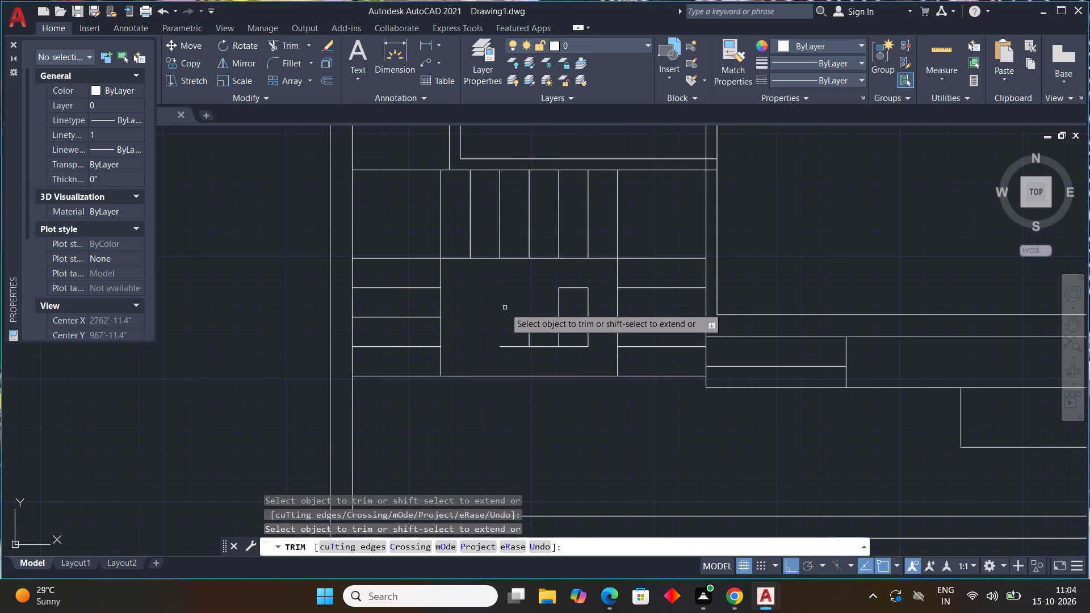
{"action": "left_click_drag", "start_coordinate": [584, 284], "coordinate": [526, 356]}
{"action": "left_click_drag", "start_coordinate": [512, 327], "coordinate": [562, 333]}
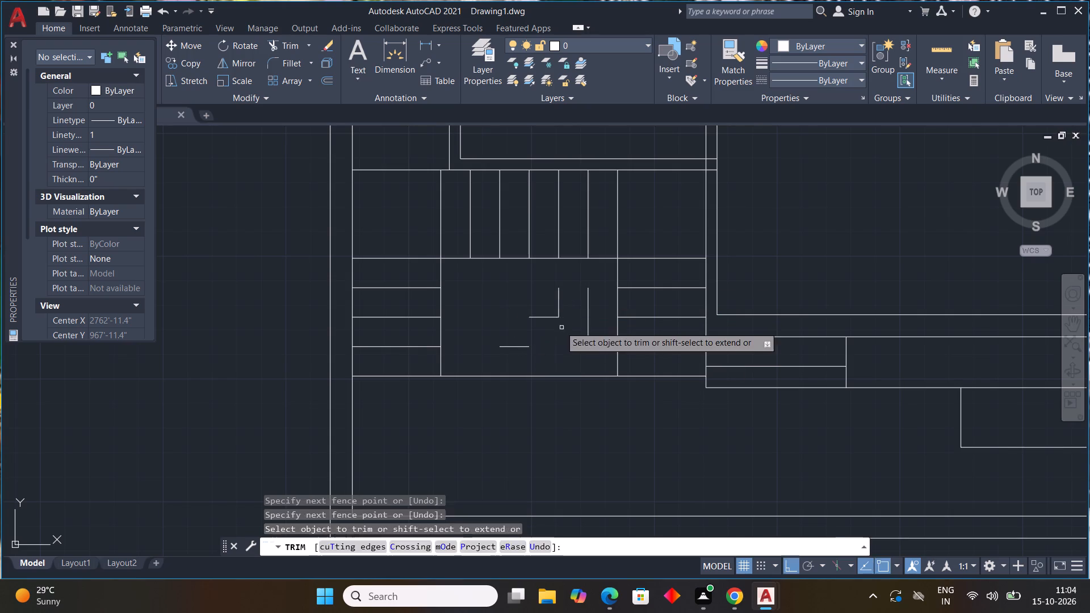
{"action": "left_click_drag", "start_coordinate": [549, 309], "coordinate": [538, 350]}
{"action": "left_click_drag", "start_coordinate": [594, 301], "coordinate": [556, 303]}
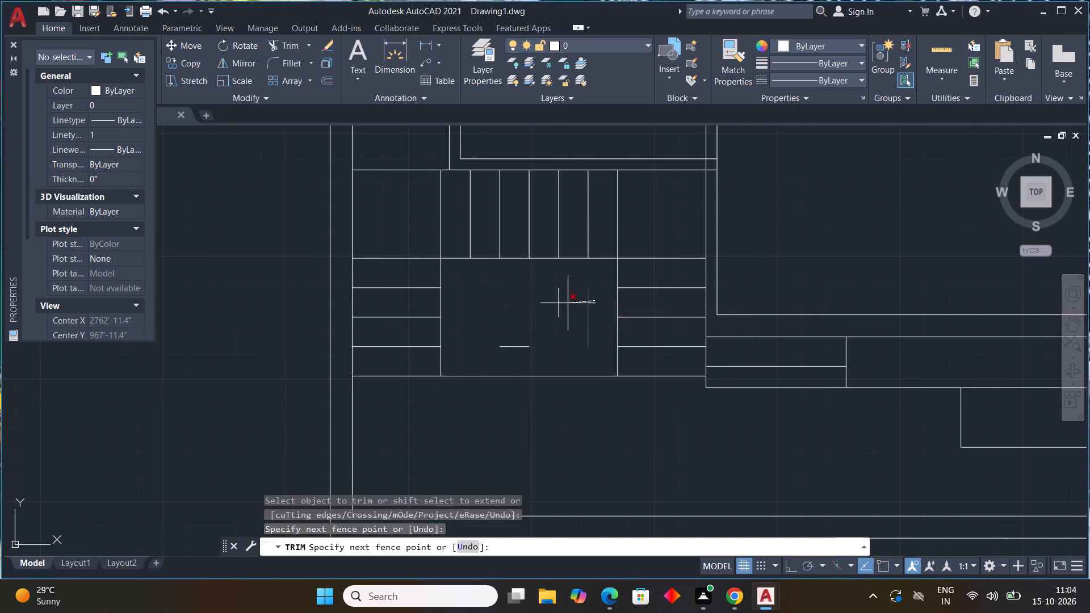
{"action": "left_click_drag", "start_coordinate": [556, 303], "coordinate": [534, 303]}
{"action": "left_click_drag", "start_coordinate": [518, 352], "coordinate": [518, 358]}
{"action": "left_click", "coordinate": [534, 322]}
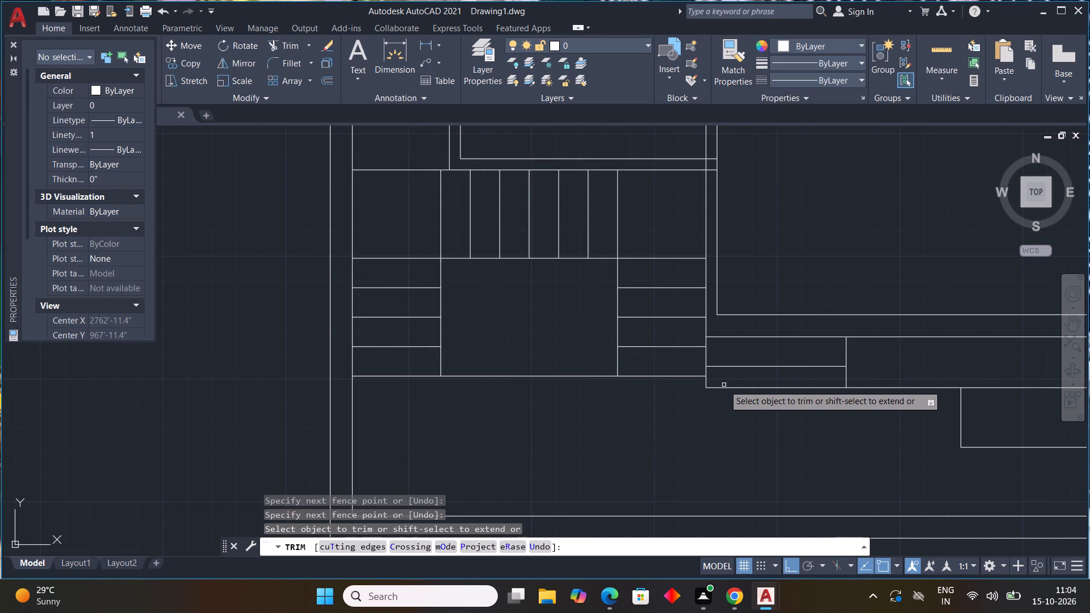
Trim away the lowest line across the stairwell and the left flight's lower part, leaving two treads in the left flight.
{"action": "left_click_drag", "start_coordinate": [547, 355], "coordinate": [538, 394]}
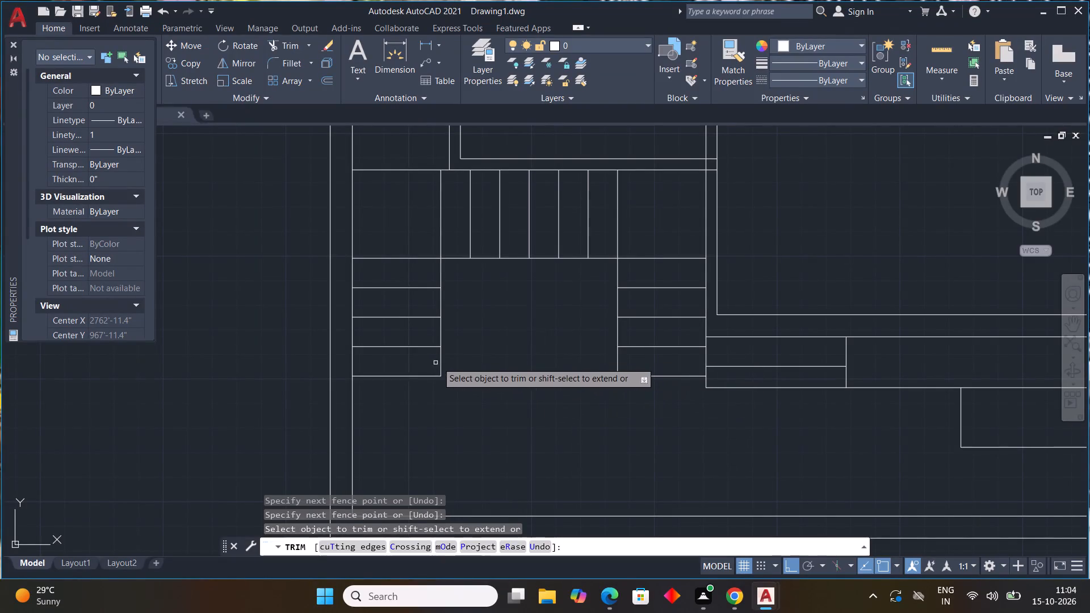
{"action": "left_click_drag", "start_coordinate": [451, 358], "coordinate": [416, 380]}
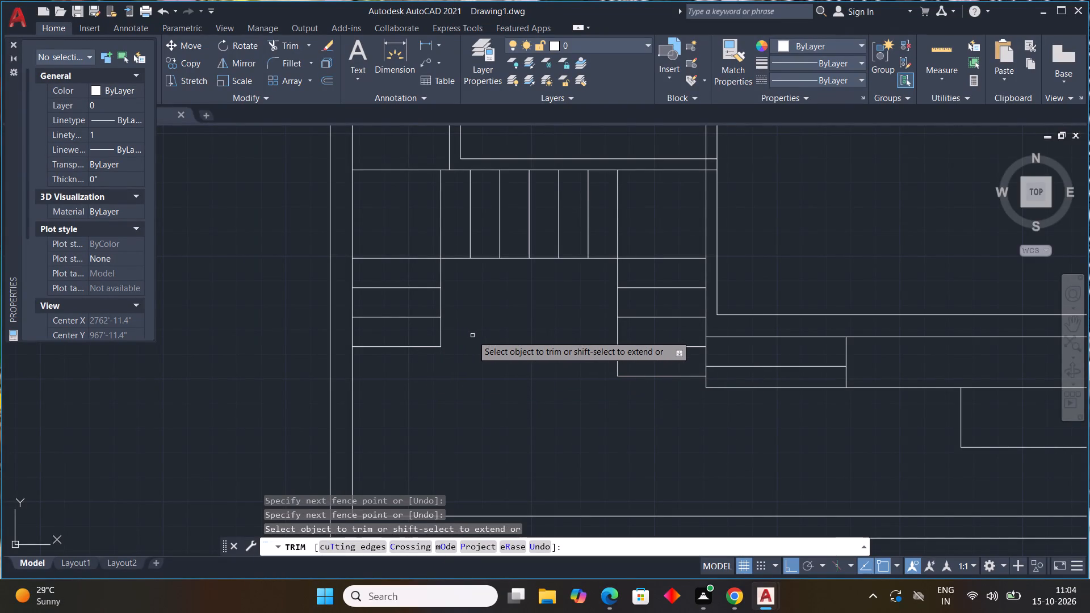
{"action": "left_click_drag", "start_coordinate": [456, 336], "coordinate": [425, 344]}
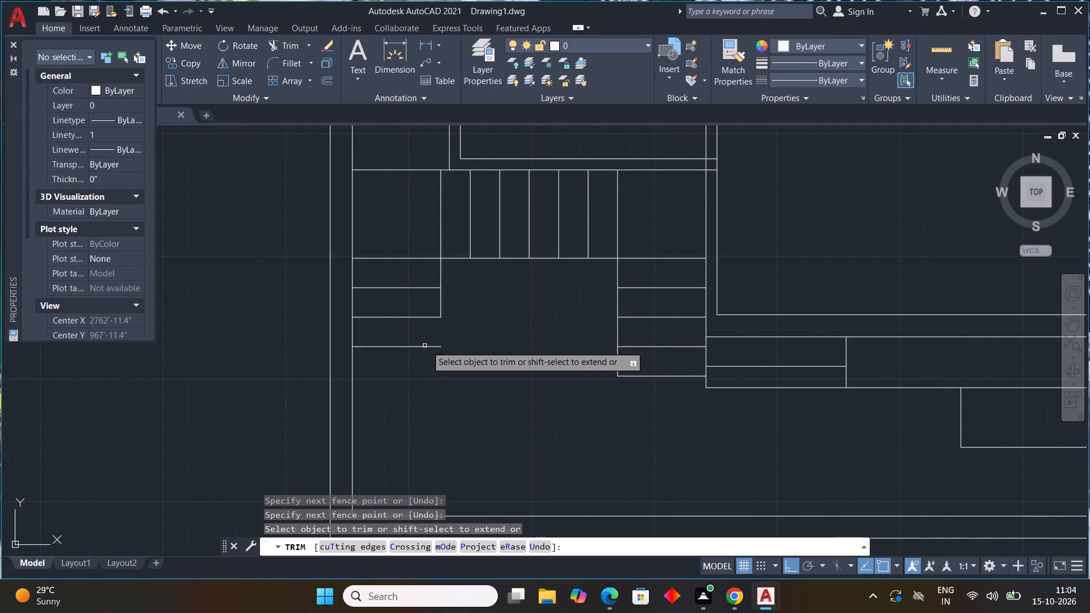
{"action": "left_click_drag", "start_coordinate": [428, 345], "coordinate": [407, 379]}
{"action": "key", "text": "Escape"}
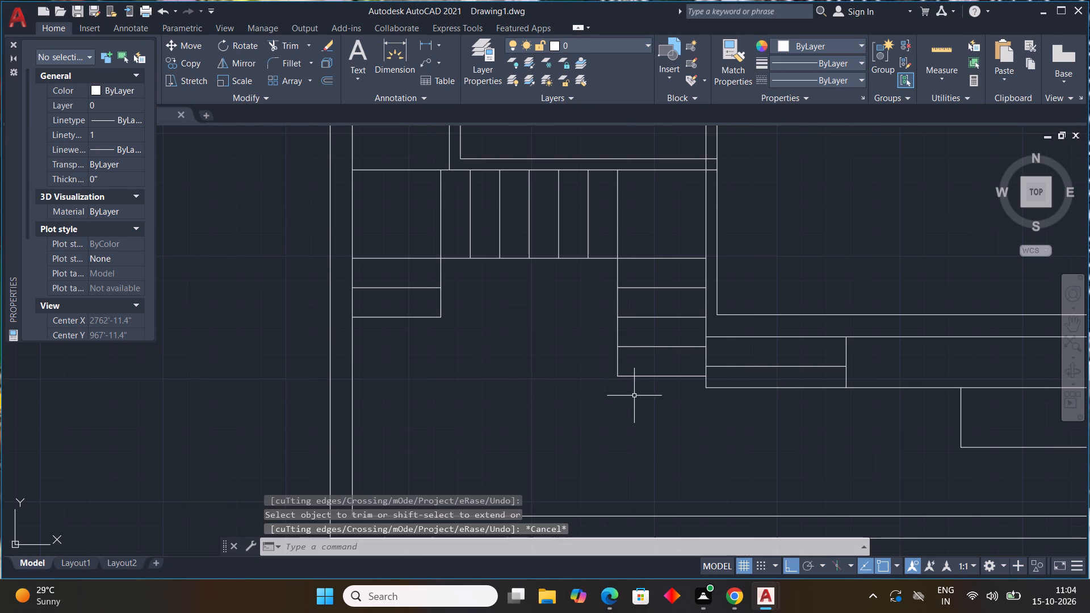
Close the stairwell between the side flights with a 6' horizontal line and cross the enclosed rectangle with two diagonals.
{"action": "key", "text": "l"}
{"action": "key", "text": "space"}
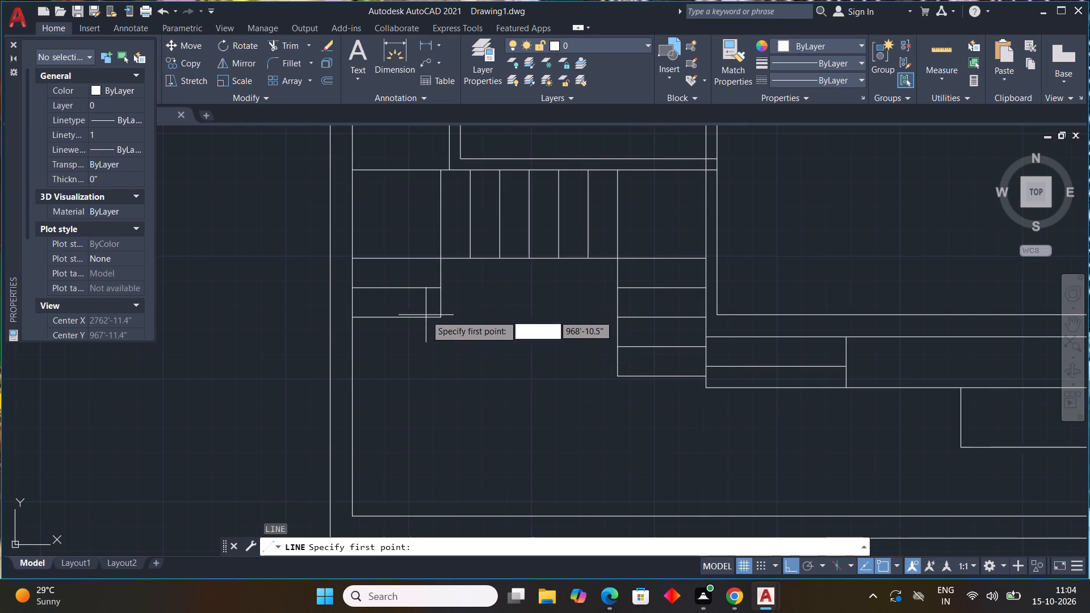
{"action": "left_click_drag", "start_coordinate": [441, 318], "coordinate": [477, 329]}
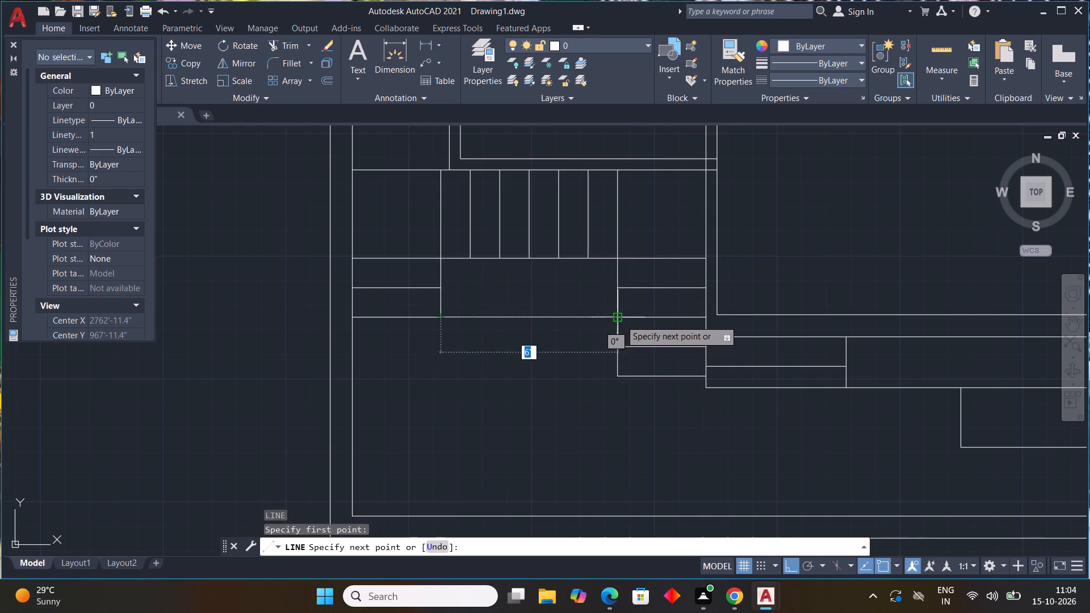
{"action": "left_click", "coordinate": [621, 320]}
{"action": "scroll", "coordinate": [481, 270], "scroll_direction": "up", "scroll_amount": 3}
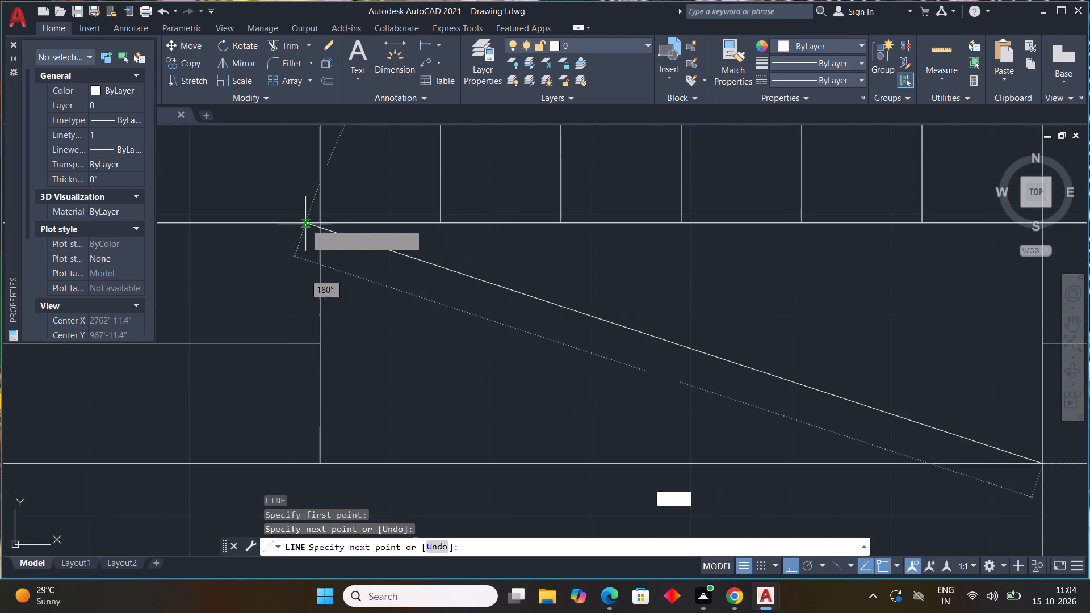
{"action": "left_click", "coordinate": [320, 226]}
{"action": "scroll", "coordinate": [638, 387], "scroll_direction": "down", "scroll_amount": 3}
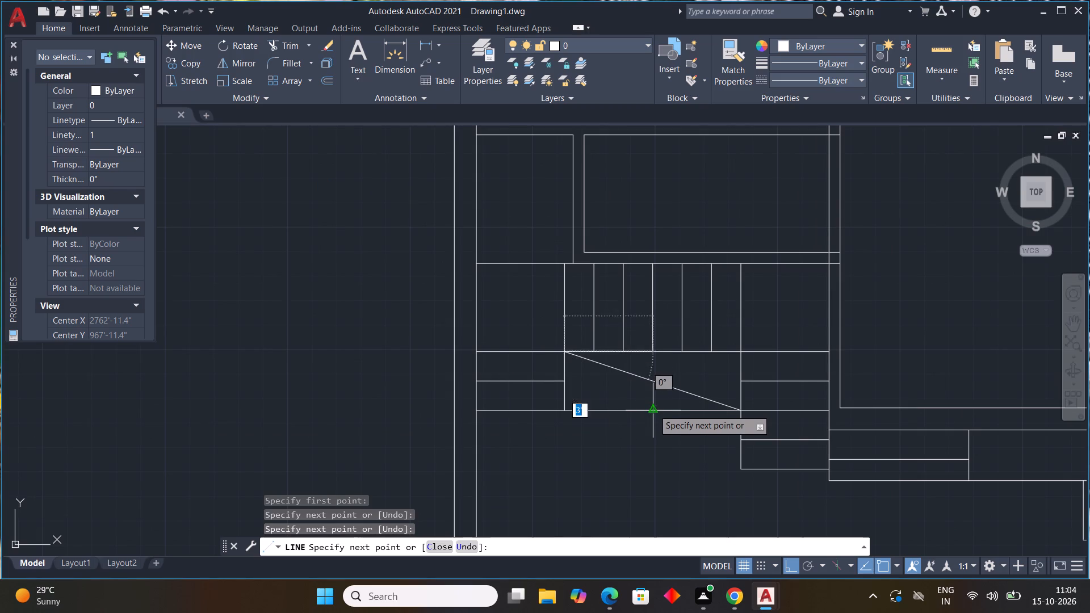
{"action": "key", "text": "Escape"}
{"action": "key", "text": "space"}
{"action": "left_click_drag", "start_coordinate": [740, 354], "coordinate": [731, 354]}
{"action": "left_click", "coordinate": [566, 413]}
{"action": "key", "text": "Escape"}
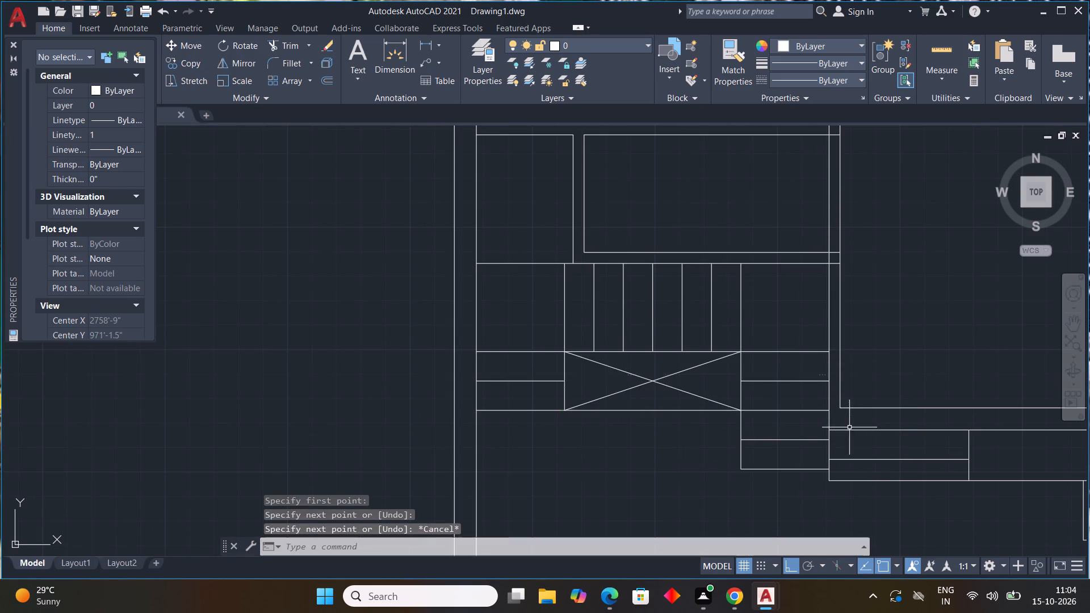
Draw a diagonal across each of the two corner landings, from the outer upper corner to the inner stairwell corner.
{"action": "scroll", "coordinate": [840, 436], "scroll_direction": "down", "scroll_amount": 2}
{"action": "middle_click_drag", "start_coordinate": [784, 458], "coordinate": [707, 445]}
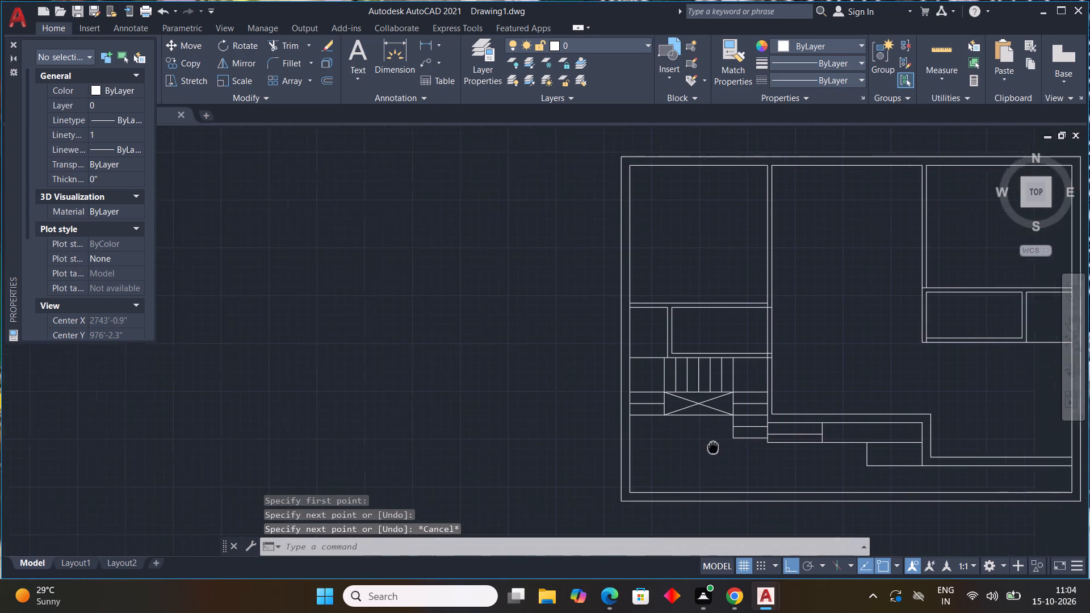
{"action": "middle_click_drag", "start_coordinate": [707, 445], "coordinate": [577, 465]}
{"action": "key", "text": "l"}
{"action": "key", "text": "space"}
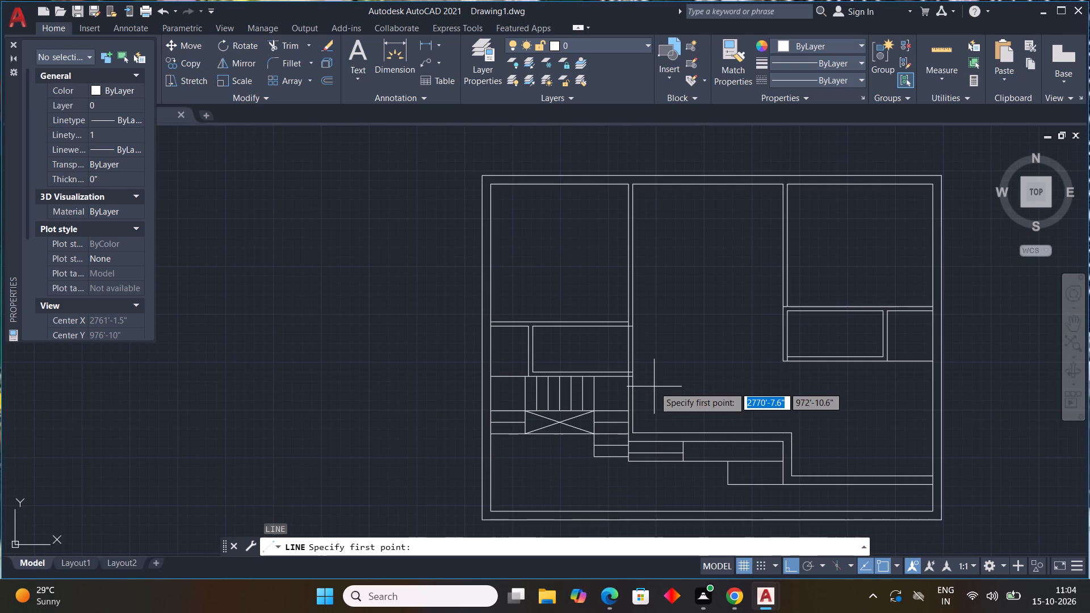
{"action": "scroll", "coordinate": [653, 383], "scroll_direction": "up", "scroll_amount": 2}
{"action": "left_click", "coordinate": [588, 371]}
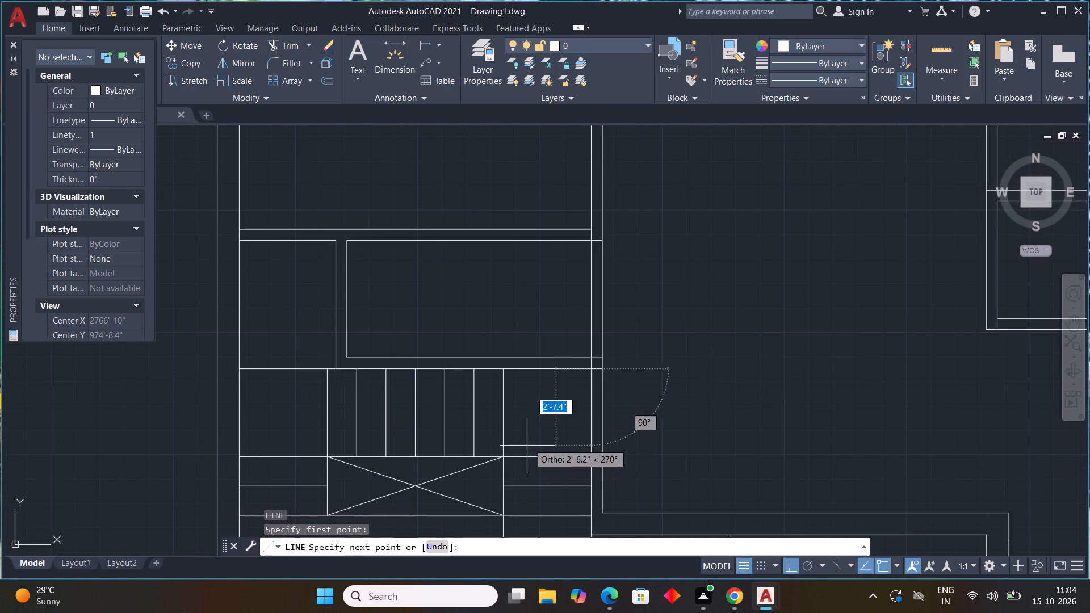
{"action": "left_click", "coordinate": [504, 455]}
{"action": "key", "text": "Escape"}
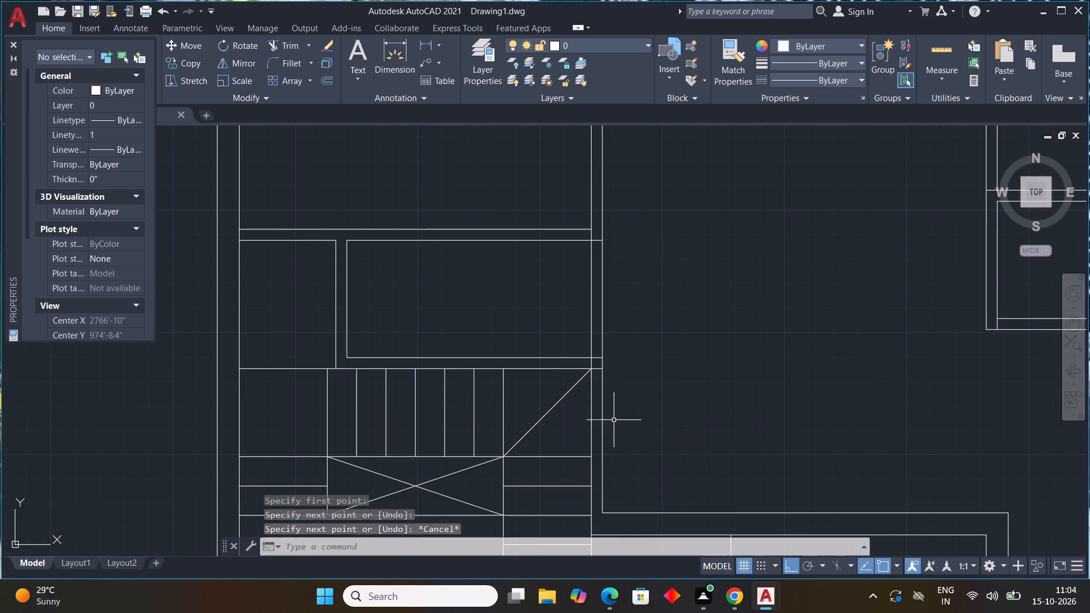
{"action": "key", "text": "space"}
{"action": "middle_click_drag", "start_coordinate": [353, 465], "coordinate": [471, 432]}
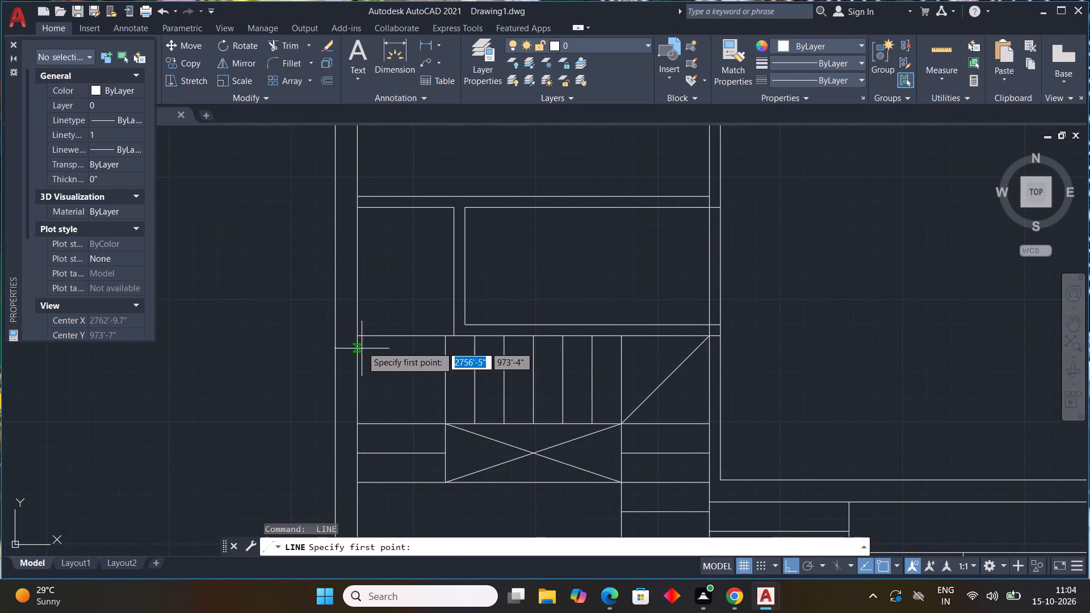
{"action": "left_click", "coordinate": [360, 338]}
{"action": "left_click", "coordinate": [443, 428]}
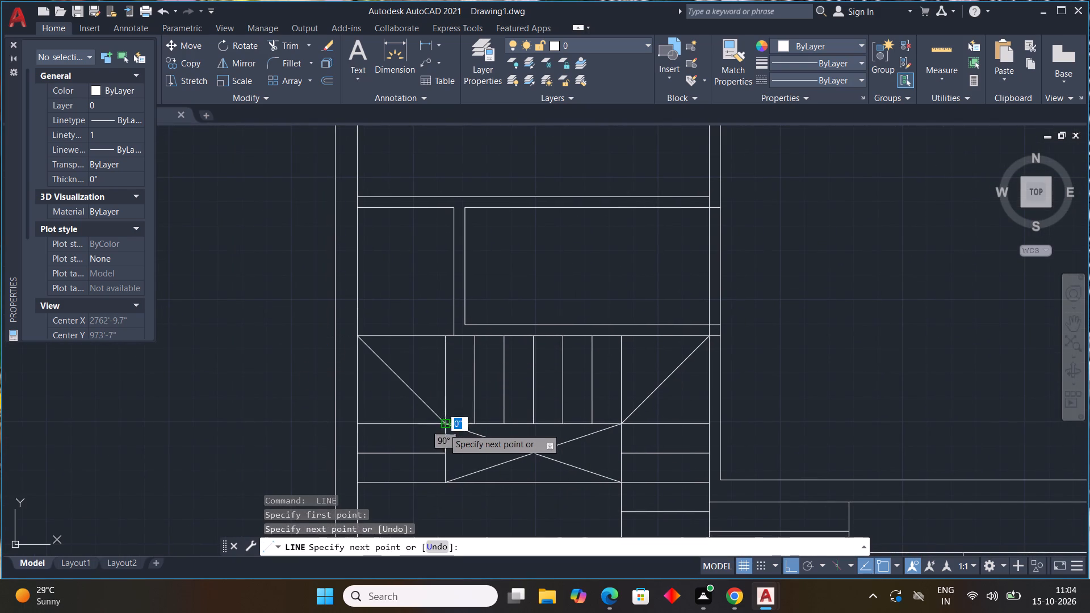
{"action": "key", "text": "Escape"}
Trim the overlapping wall line segments where the partition above the stairs meets the vertical partition at the right landing.
{"action": "scroll", "coordinate": [730, 472], "scroll_direction": "down", "scroll_amount": 2}
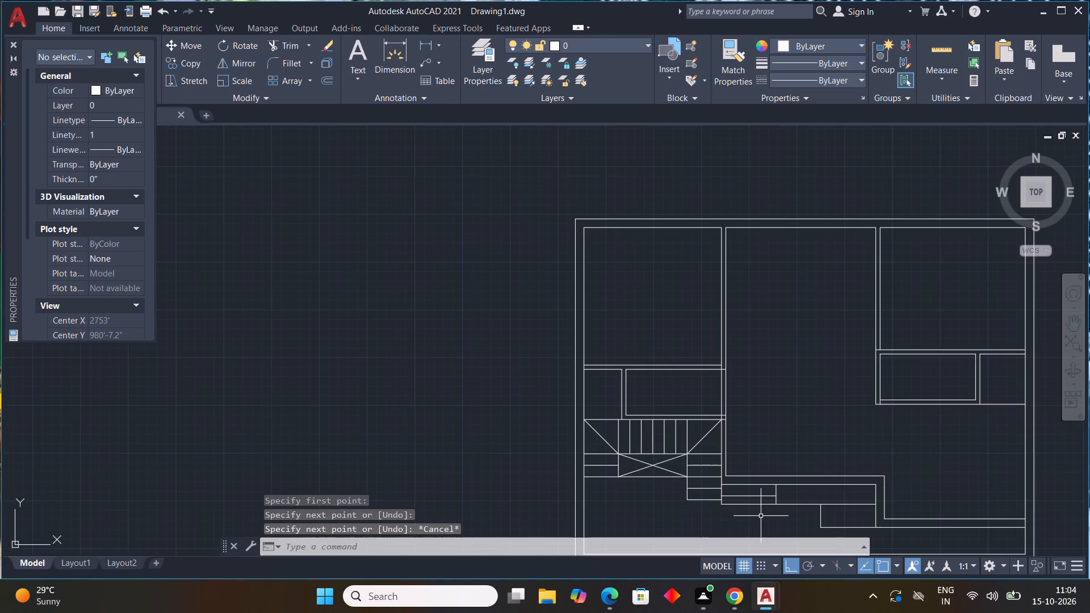
{"action": "key", "text": "t"}
{"action": "key", "text": "r"}
{"action": "key", "text": "space"}
{"action": "scroll", "coordinate": [727, 428], "scroll_direction": "up", "scroll_amount": 3}
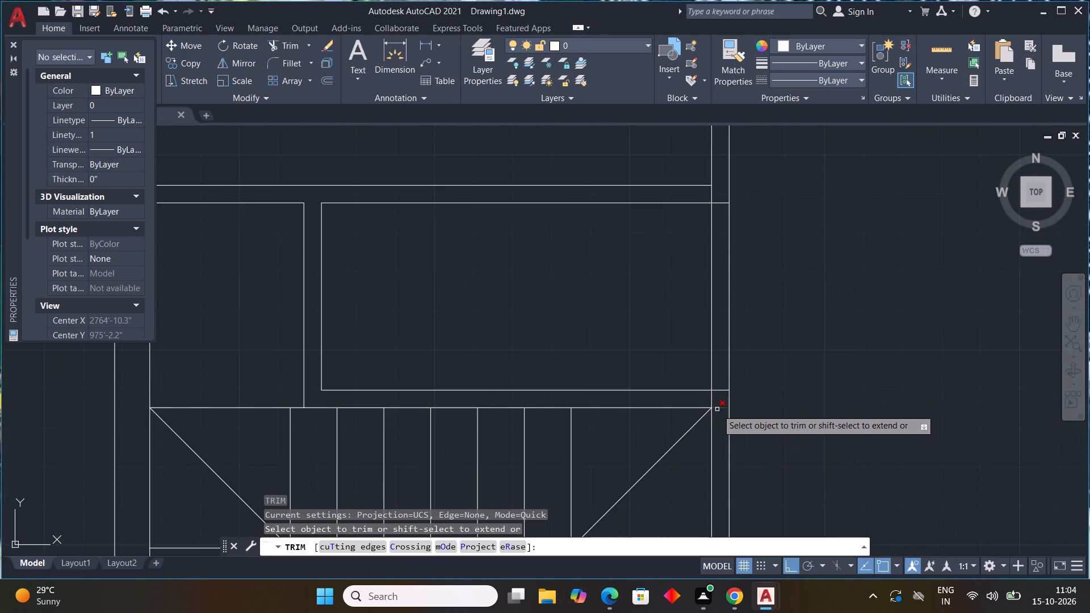
{"action": "scroll", "coordinate": [717, 408], "scroll_direction": "up", "scroll_amount": 1}
{"action": "left_click_drag", "start_coordinate": [724, 373], "coordinate": [719, 437]}
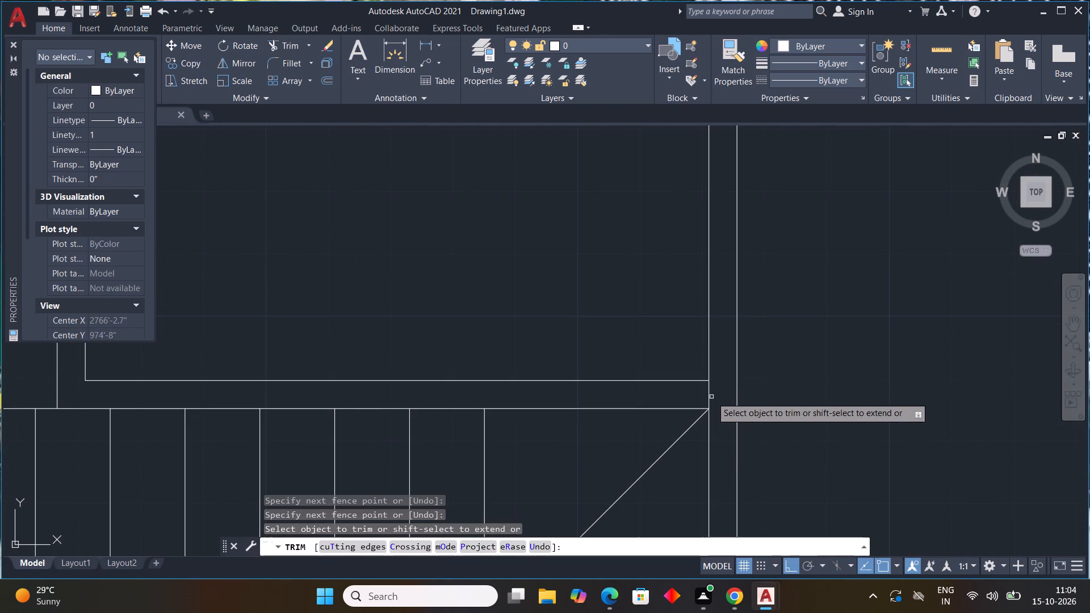
{"action": "left_click_drag", "start_coordinate": [716, 396], "coordinate": [693, 396]}
{"action": "scroll", "coordinate": [824, 428], "scroll_direction": "down", "scroll_amount": 2}
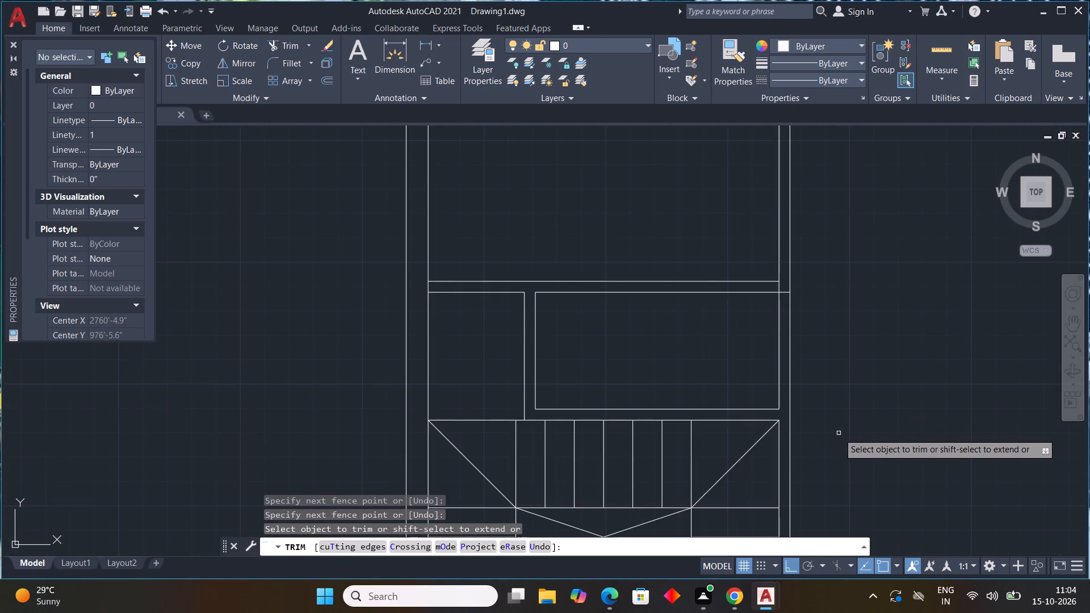
{"action": "scroll", "coordinate": [839, 433], "scroll_direction": "down", "scroll_amount": 1}
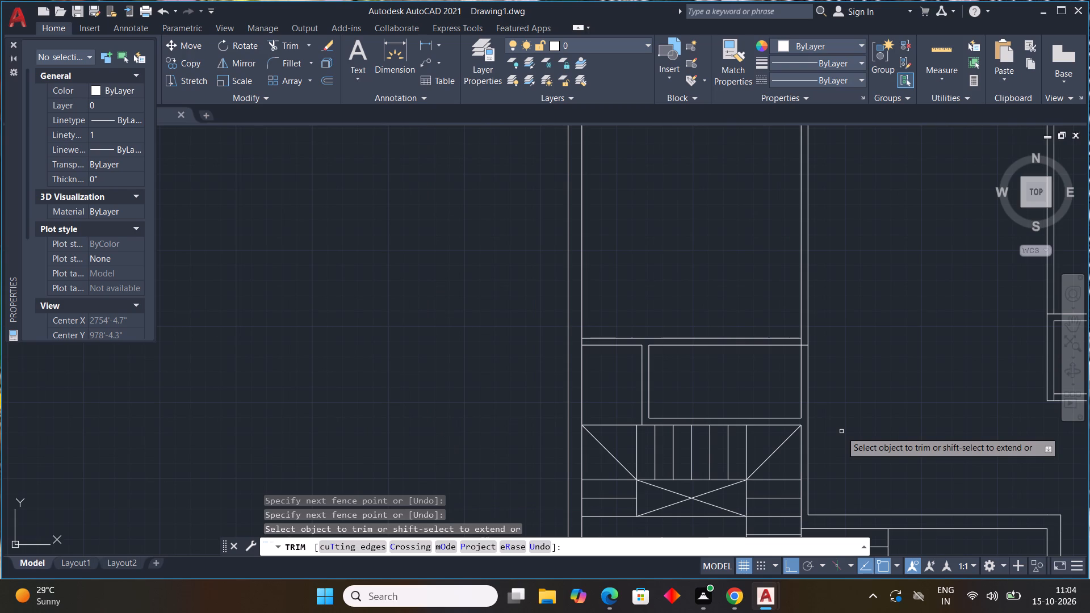
{"action": "key", "text": "Escape"}
Draw the stair direction line from the right flight's bottom midpoint up to the corner diagonal's midpoint, then left to the second tread line of the upper flight.
{"action": "scroll", "coordinate": [841, 431], "scroll_direction": "down", "scroll_amount": 2}
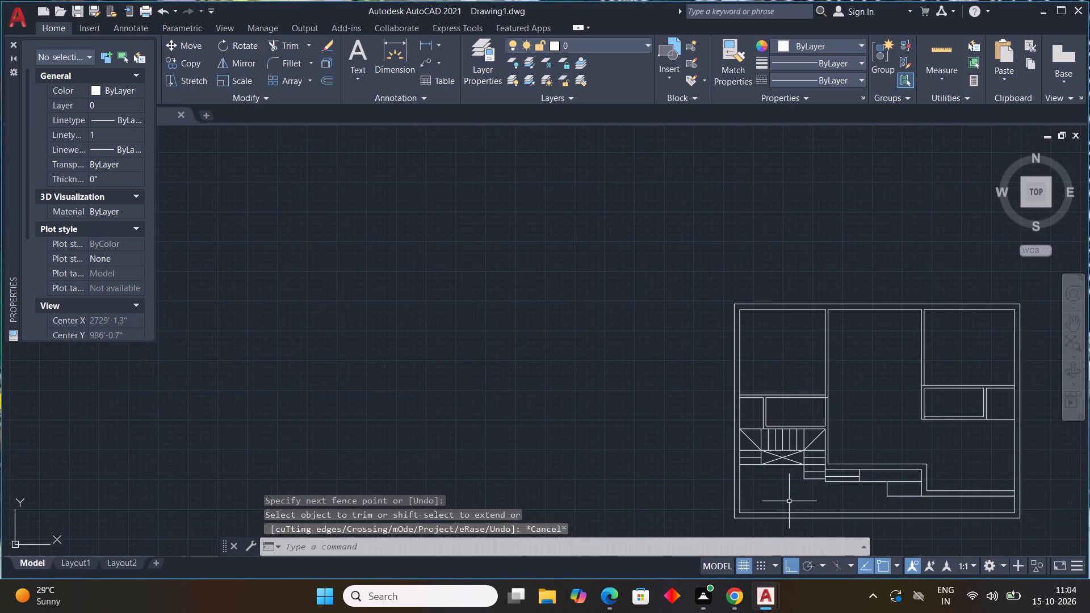
{"action": "key", "text": "l"}
{"action": "key", "text": "space"}
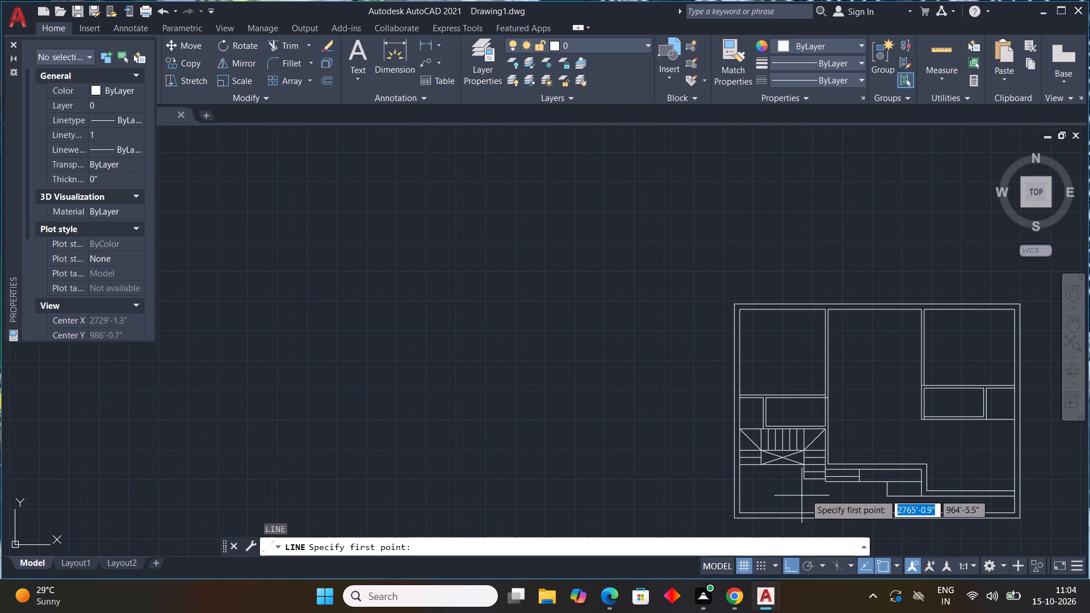
{"action": "scroll", "coordinate": [819, 481], "scroll_direction": "up", "scroll_amount": 3}
{"action": "middle_click_drag", "start_coordinate": [806, 496], "coordinate": [642, 506]}
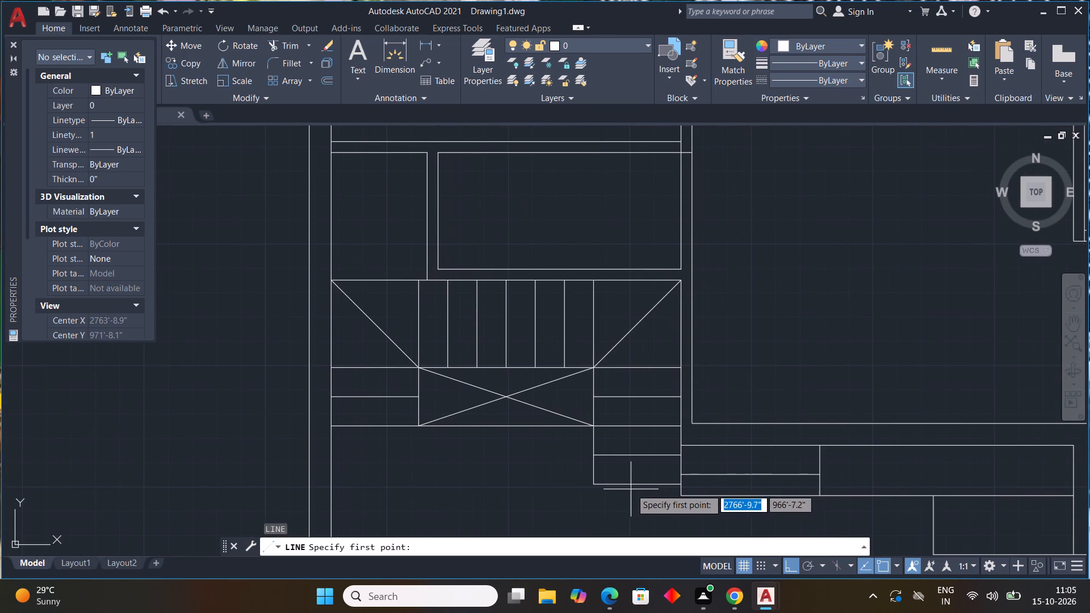
{"action": "left_click_drag", "start_coordinate": [639, 486], "coordinate": [642, 480]}
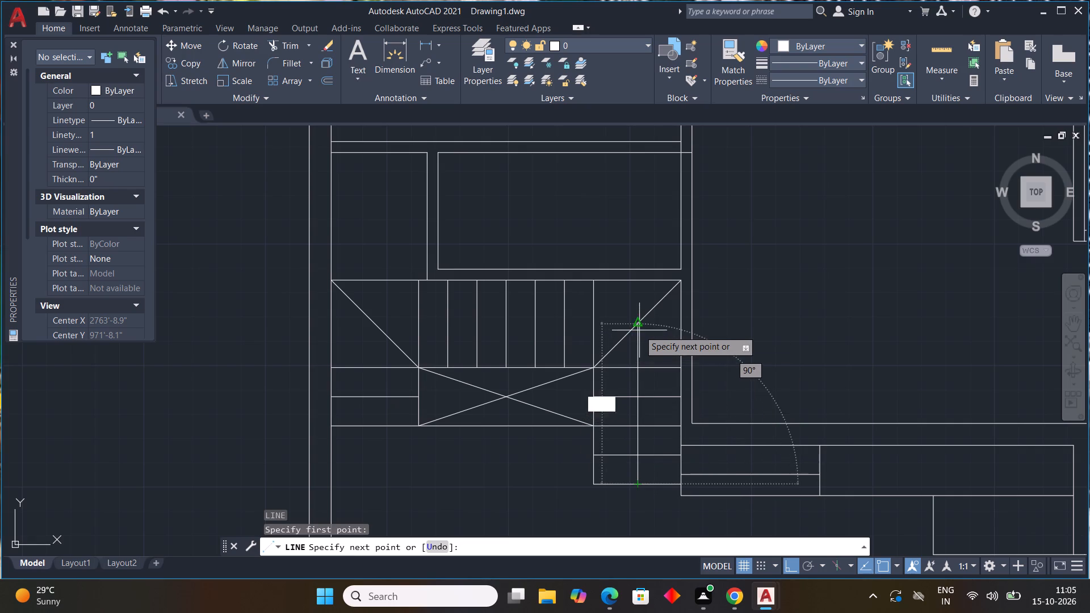
{"action": "left_click", "coordinate": [637, 325]}
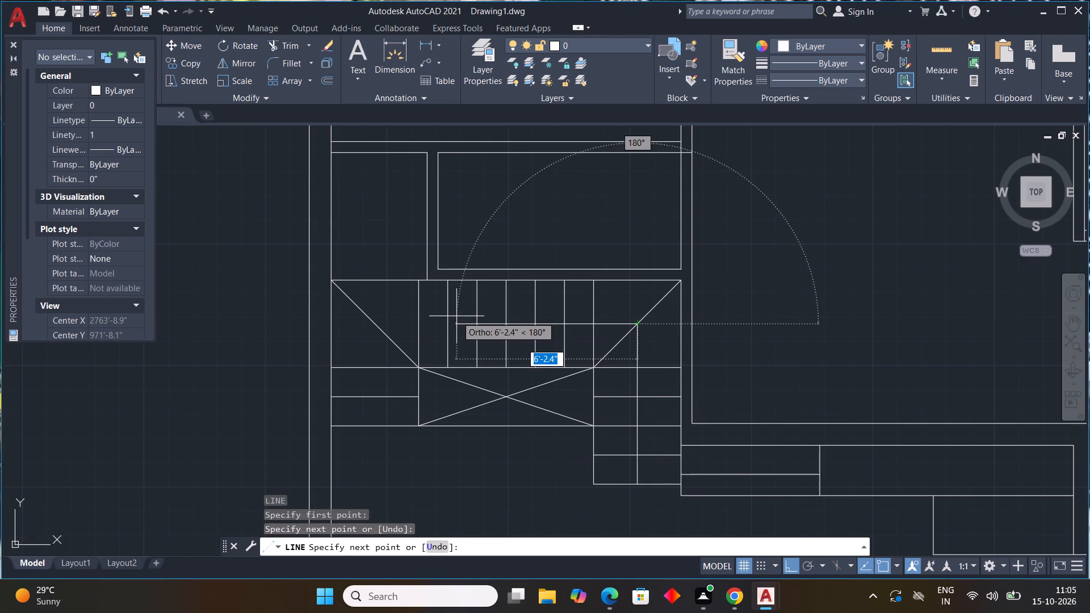
{"action": "scroll", "coordinate": [508, 319], "scroll_direction": "up", "scroll_amount": 3}
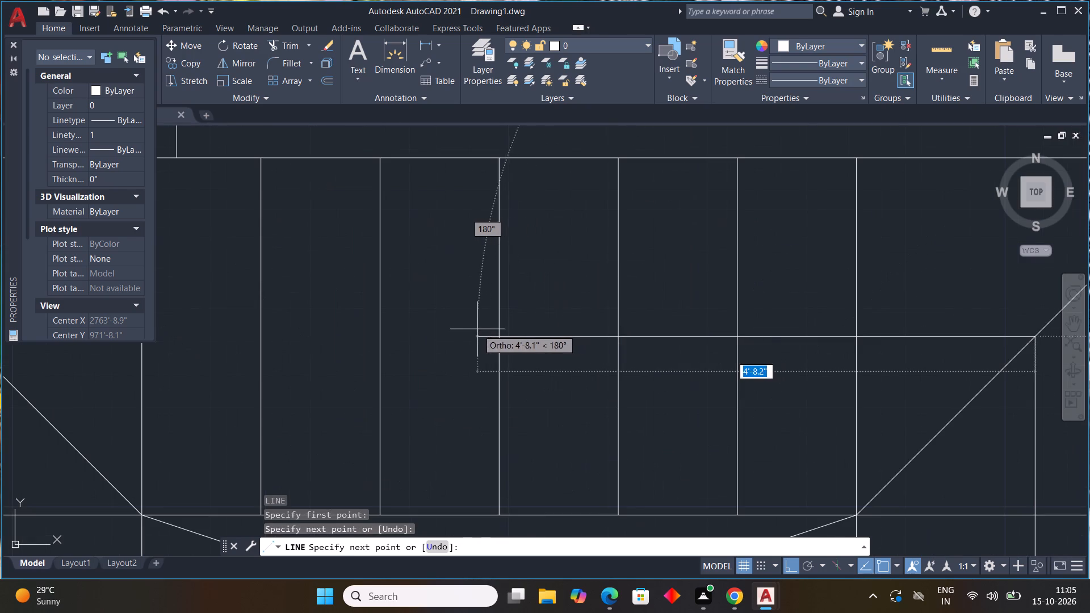
{"action": "left_click", "coordinate": [381, 337]}
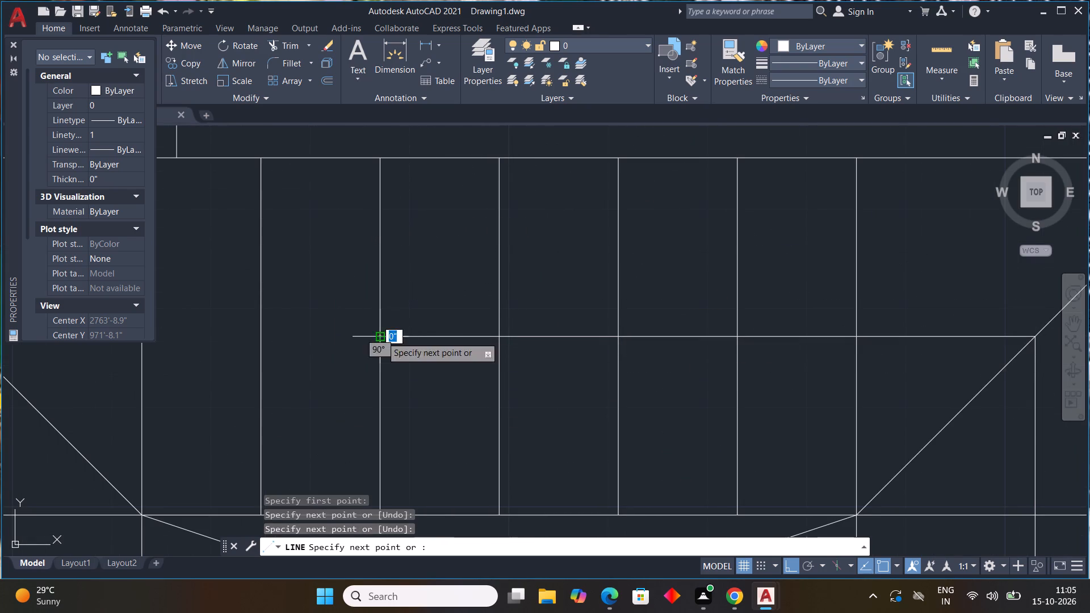
With Ortho off, draw a triangular arrowhead about 11" long and 4.3" wide at the left end of the direction line.
{"action": "key", "text": "F8"}
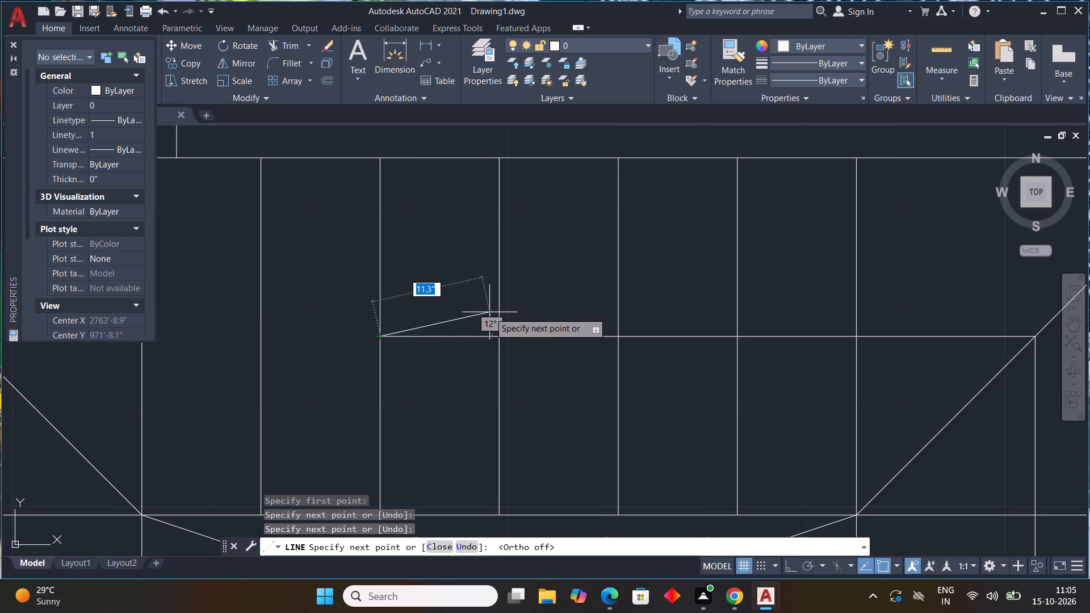
{"action": "left_click", "coordinate": [489, 312]}
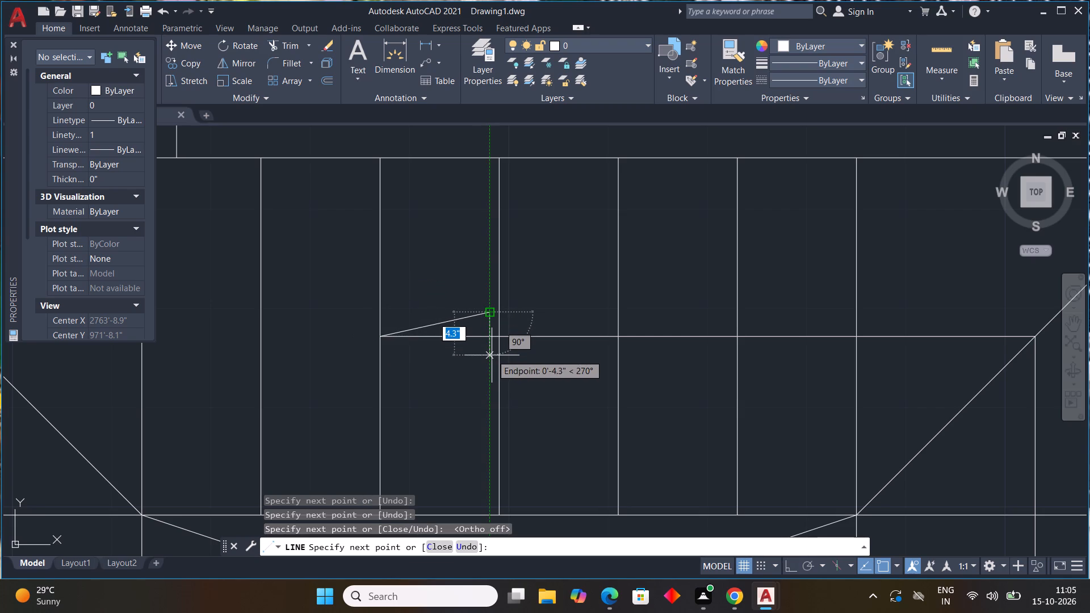
{"action": "left_click", "coordinate": [492, 356]}
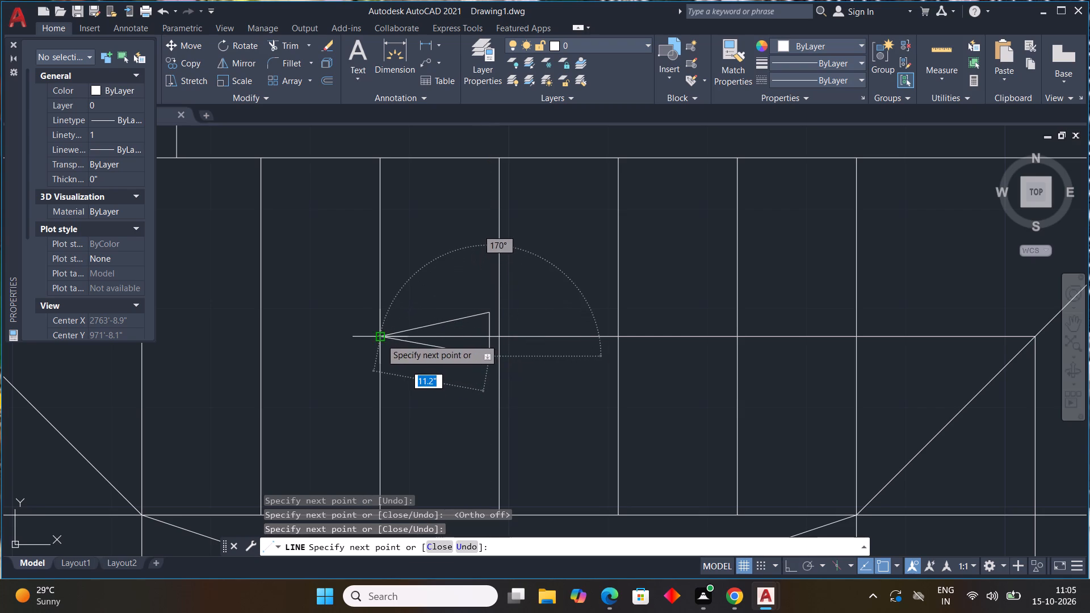
{"action": "left_click", "coordinate": [381, 339]}
{"action": "key", "text": "Escape"}
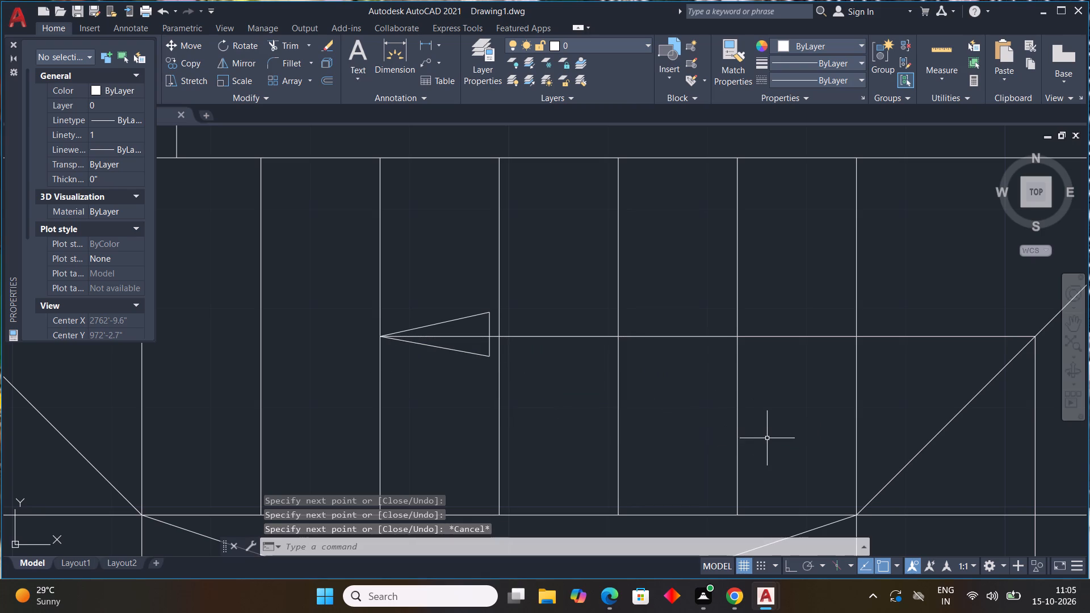
Trim the direction line segment inside the arrowhead.
{"action": "key", "text": "t"}
{"action": "key", "text": "r"}
{"action": "key", "text": "space"}
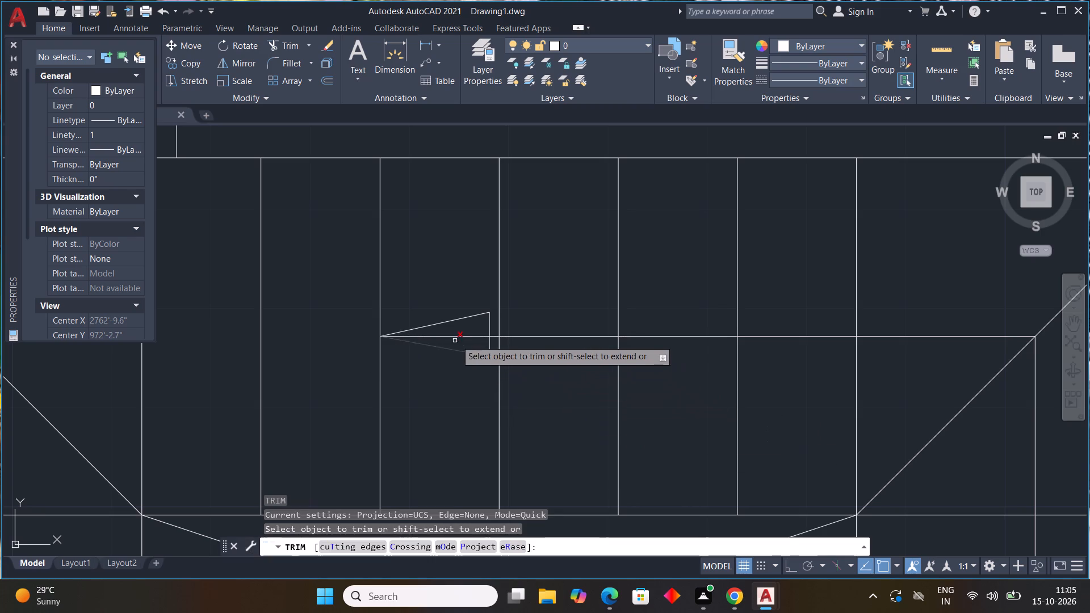
{"action": "left_click", "coordinate": [463, 337]}
{"action": "scroll", "coordinate": [663, 427], "scroll_direction": "down", "scroll_amount": 3}
{"action": "key", "text": "Escape"}
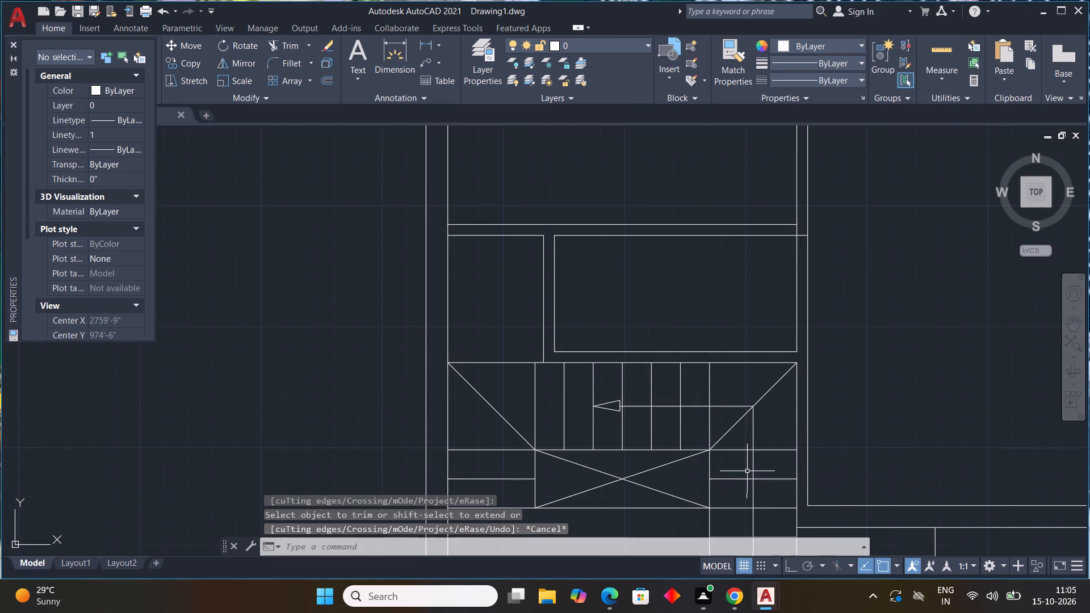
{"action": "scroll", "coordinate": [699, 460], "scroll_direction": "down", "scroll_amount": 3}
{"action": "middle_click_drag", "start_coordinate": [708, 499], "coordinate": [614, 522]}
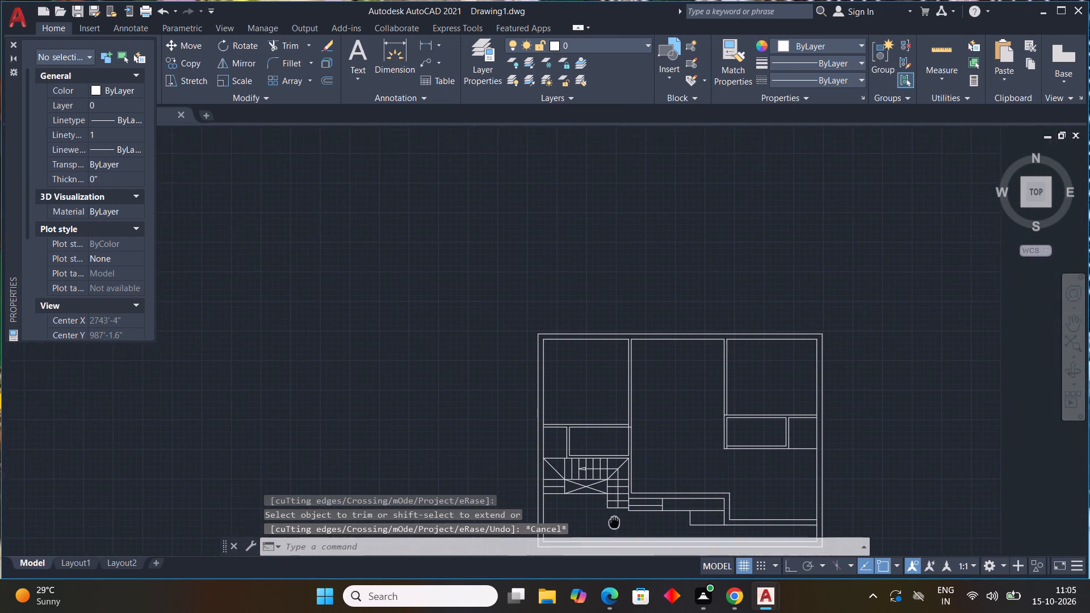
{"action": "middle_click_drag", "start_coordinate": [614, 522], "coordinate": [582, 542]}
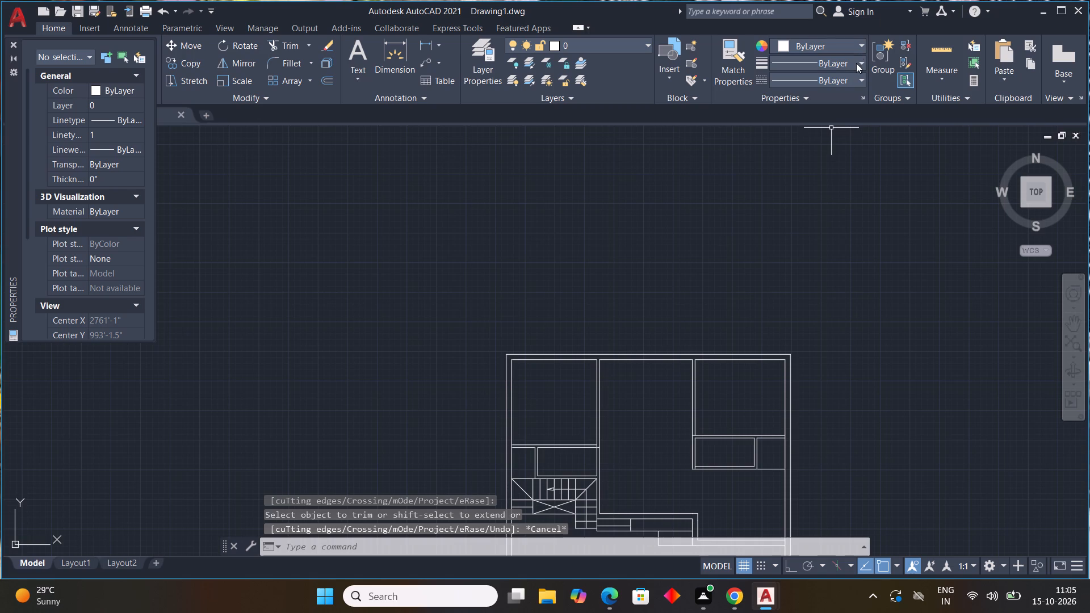
Load the ACAD_ISO02W100 ISO dash linetype and make it the current linetype.
{"action": "left_click", "coordinate": [864, 78]}
{"action": "left_click", "coordinate": [798, 153]}
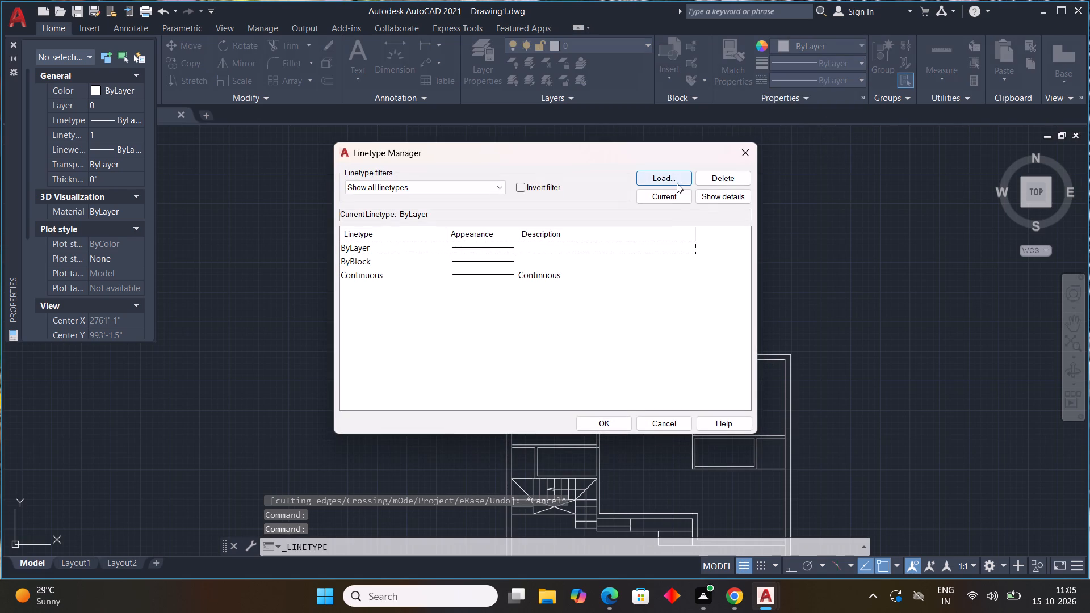
{"action": "left_click", "coordinate": [664, 177]}
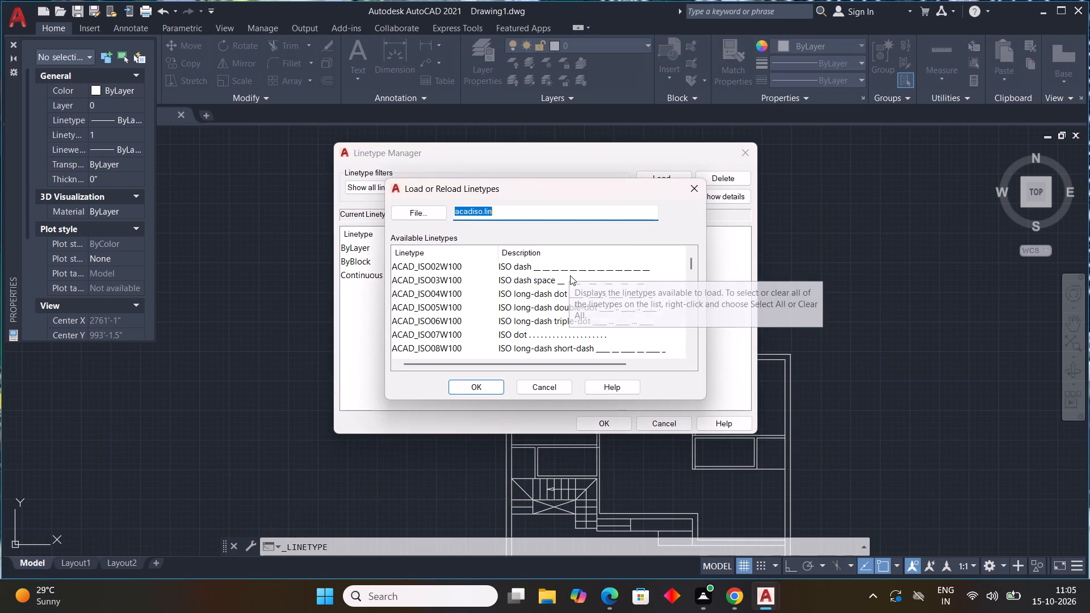
{"action": "left_click", "coordinate": [573, 270]}
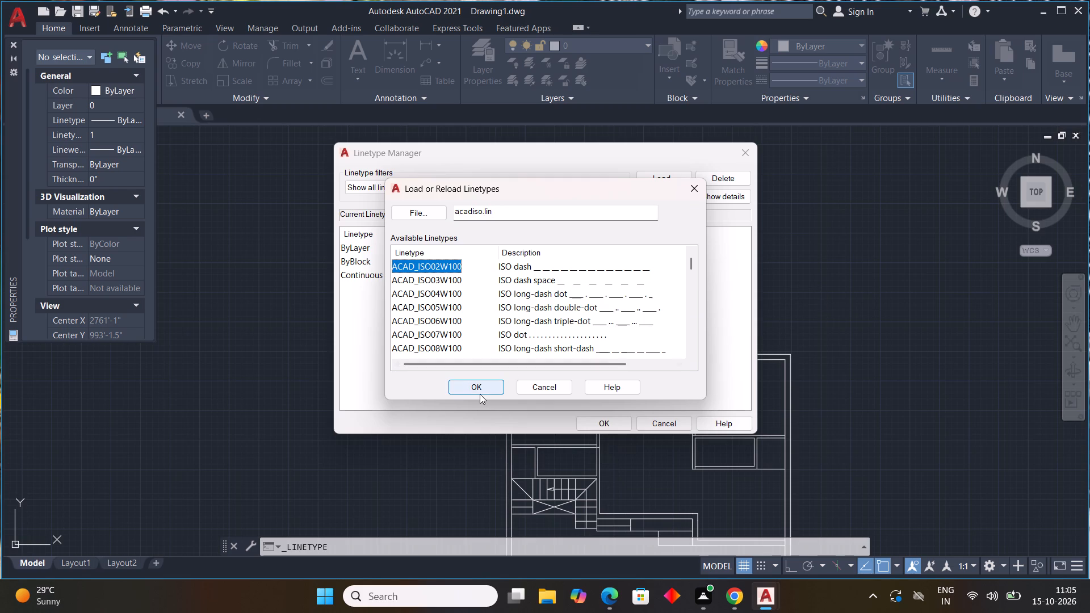
{"action": "left_click", "coordinate": [479, 391]}
{"action": "left_click", "coordinate": [573, 278]}
{"action": "left_click", "coordinate": [604, 428]}
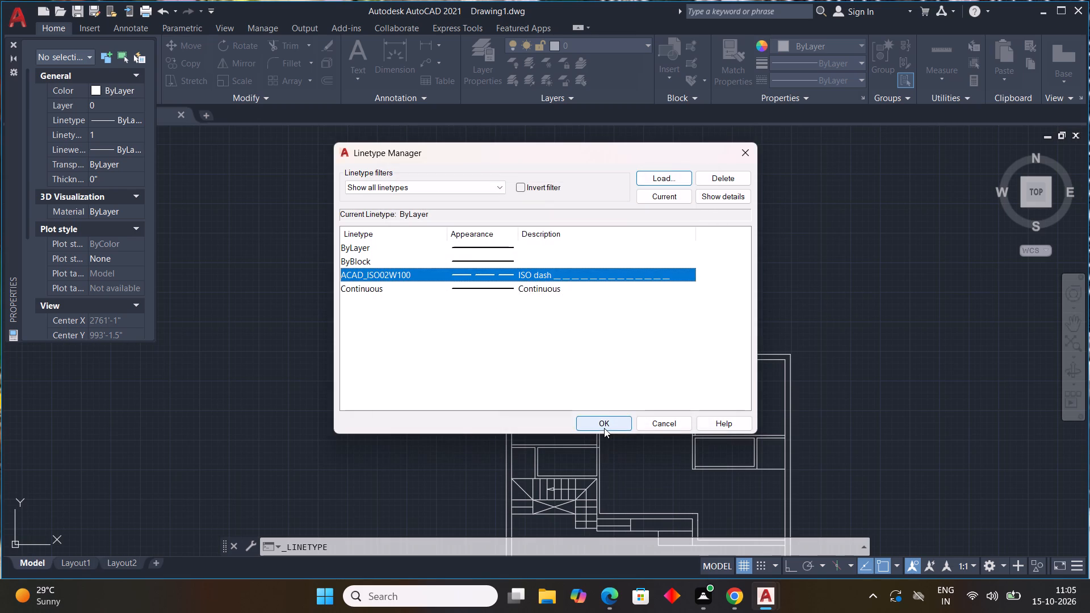
{"action": "left_click", "coordinate": [841, 80]}
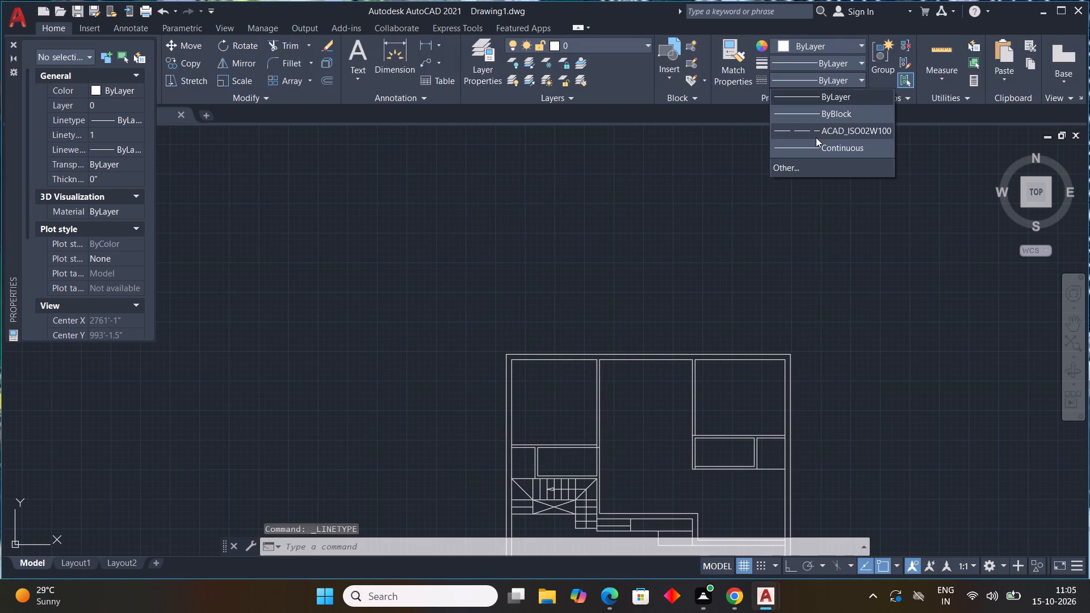
{"action": "left_click", "coordinate": [816, 134]}
Draw two crossing dashed diagonals corner to corner in the small space above the staircase, beside the left outer wall.
{"action": "middle_click_drag", "start_coordinate": [767, 245], "coordinate": [670, 112]}
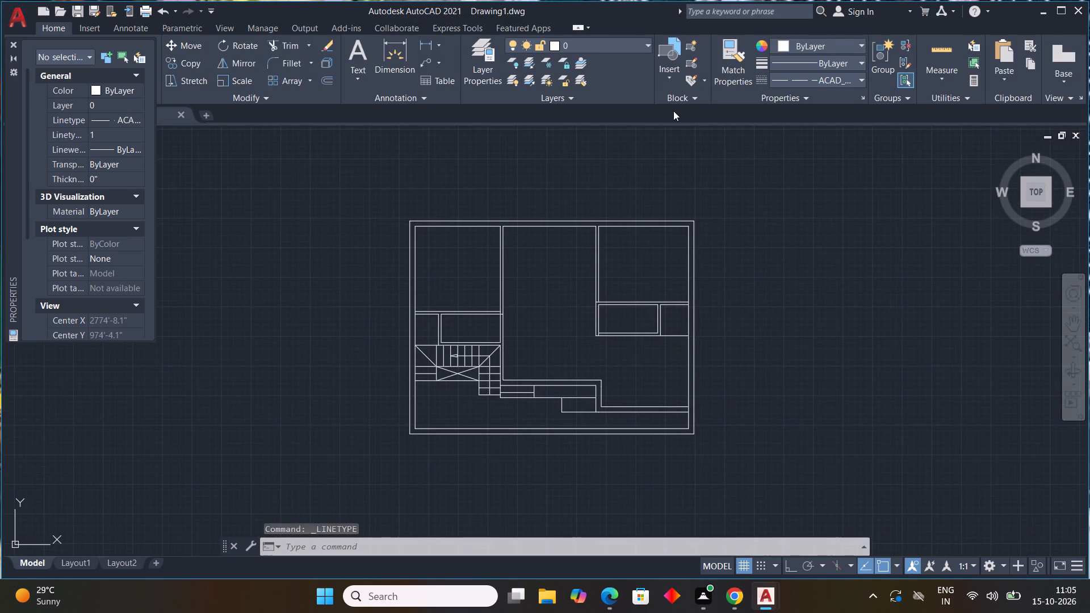
{"action": "type", "text": "L"}
{"action": "key", "text": "space"}
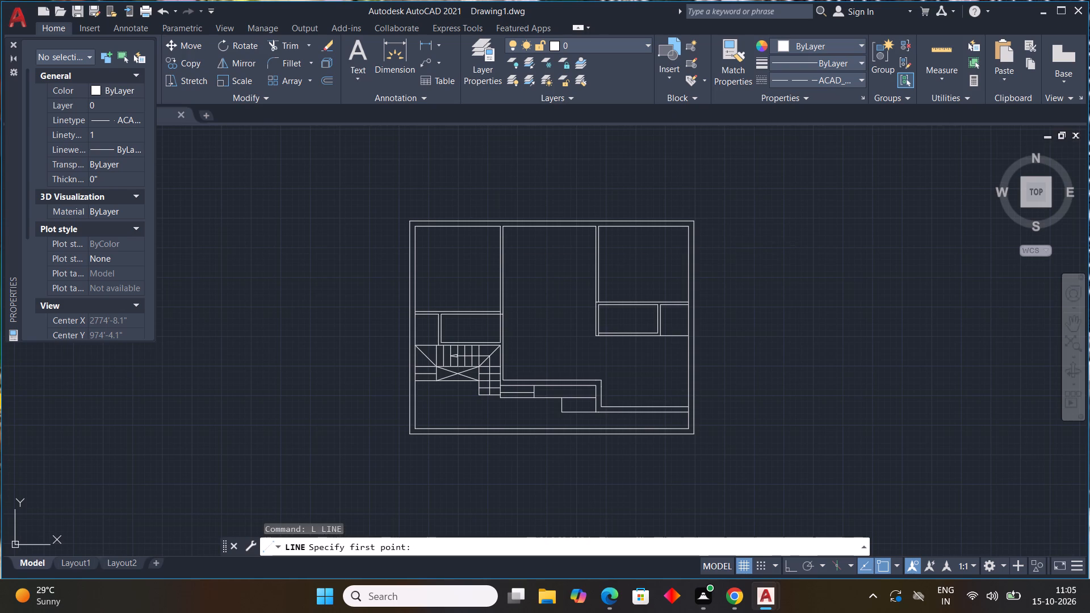
{"action": "scroll", "coordinate": [431, 321], "scroll_direction": "up", "scroll_amount": 3}
{"action": "left_click", "coordinate": [364, 296]}
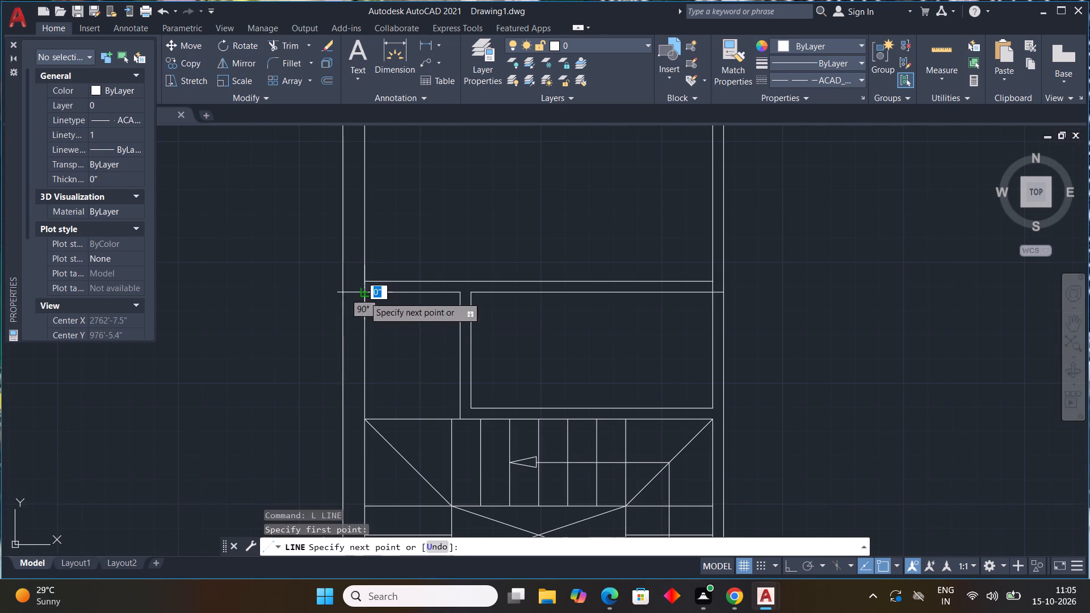
{"action": "left_click", "coordinate": [459, 415]}
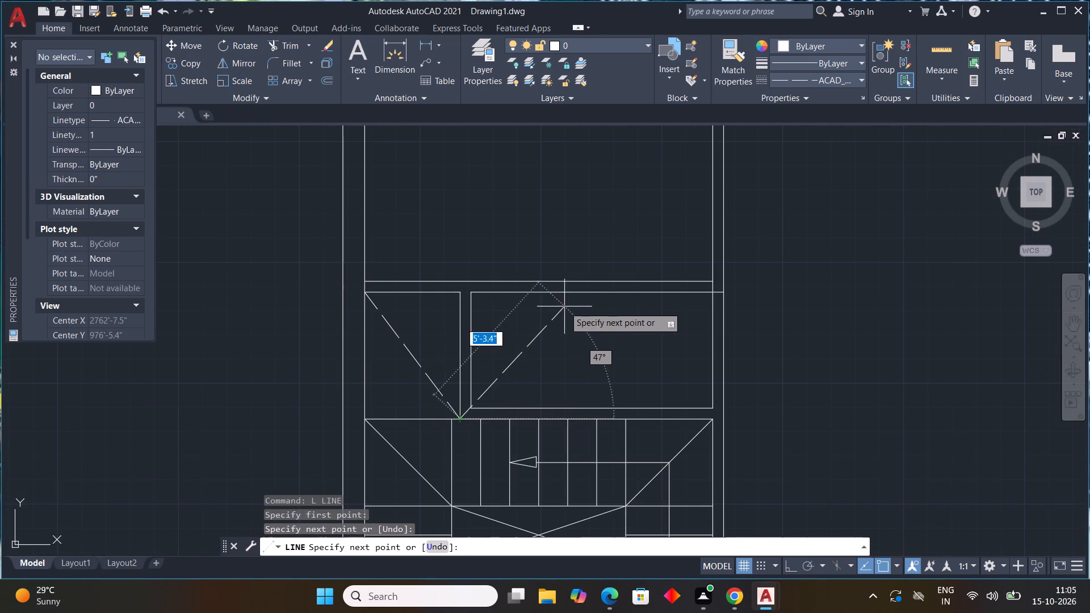
{"action": "key", "text": "Escape"}
{"action": "key", "text": "space"}
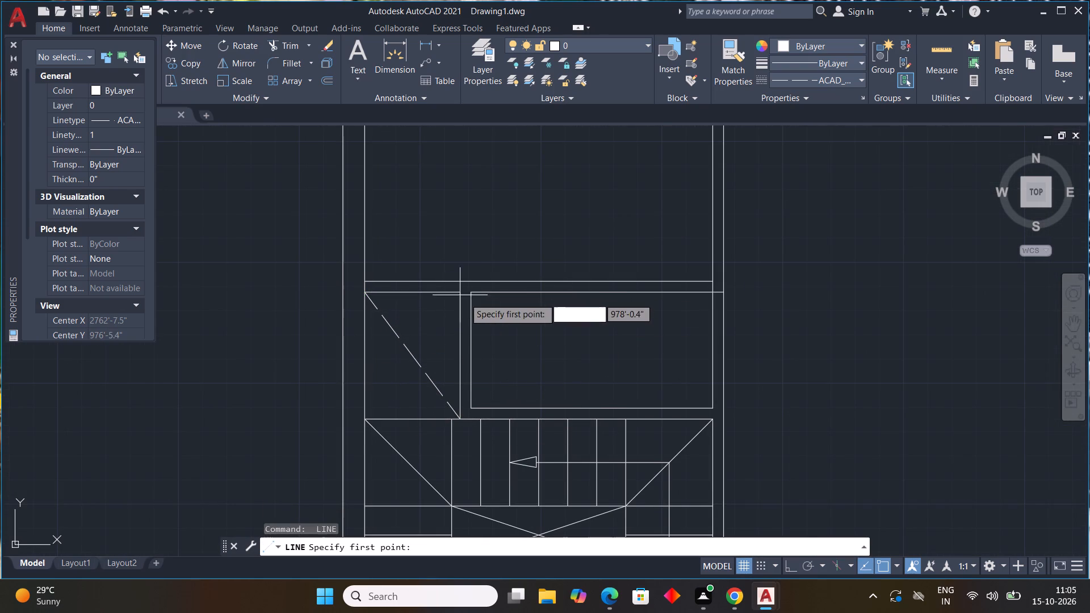
{"action": "left_click_drag", "start_coordinate": [456, 292], "coordinate": [450, 300]}
{"action": "left_click", "coordinate": [368, 416]}
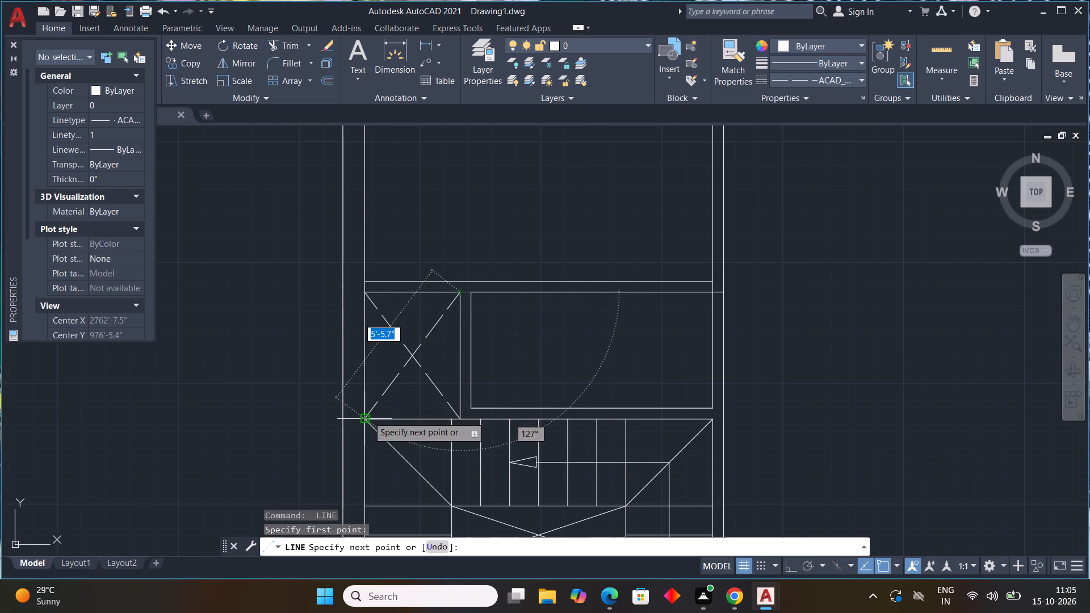
{"action": "key", "text": "Escape"}
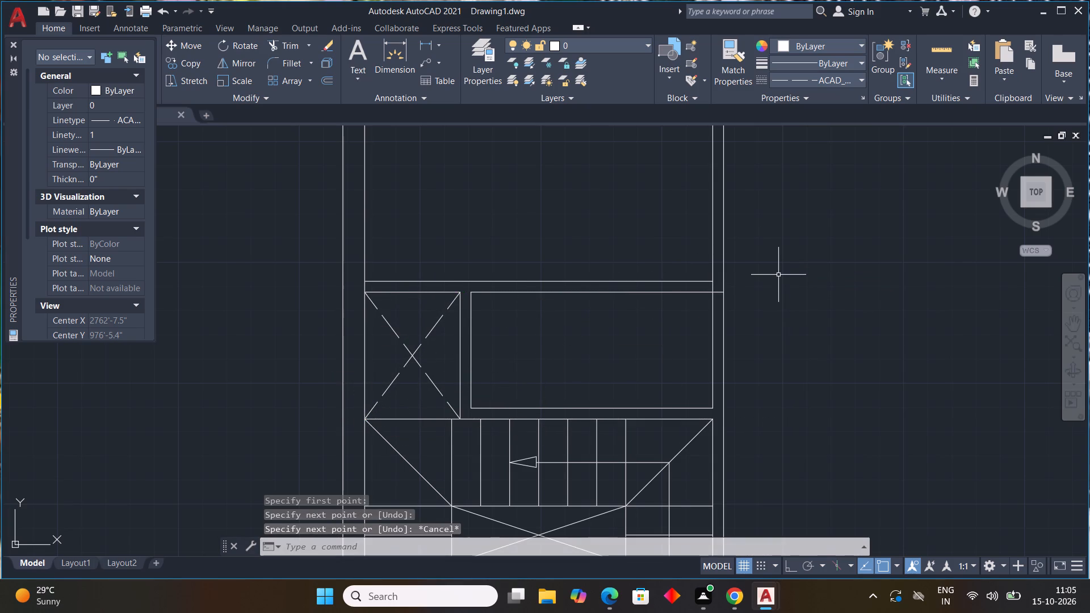
Draw two crossing dashed diagonals corner to corner in the small space beside the right outer wall, below the upper-right room.
{"action": "key", "text": "space"}
{"action": "scroll", "coordinate": [776, 274], "scroll_direction": "down", "scroll_amount": 3}
{"action": "middle_click_drag", "start_coordinate": [823, 274], "coordinate": [459, 287]}
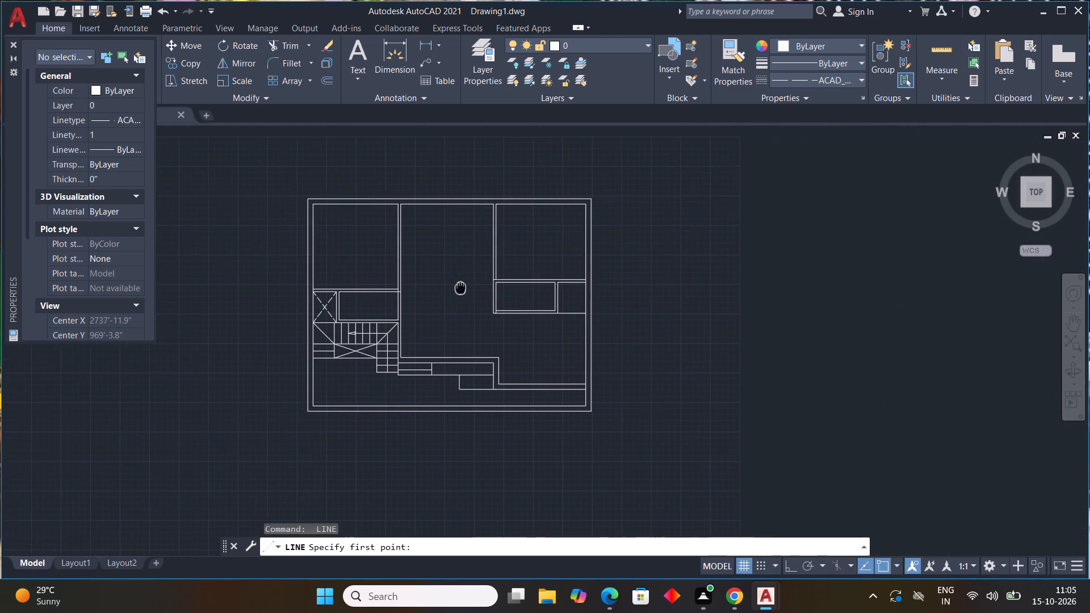
{"action": "middle_click_drag", "start_coordinate": [459, 287], "coordinate": [454, 286]}
{"action": "scroll", "coordinate": [611, 286], "scroll_direction": "up", "scroll_amount": 2}
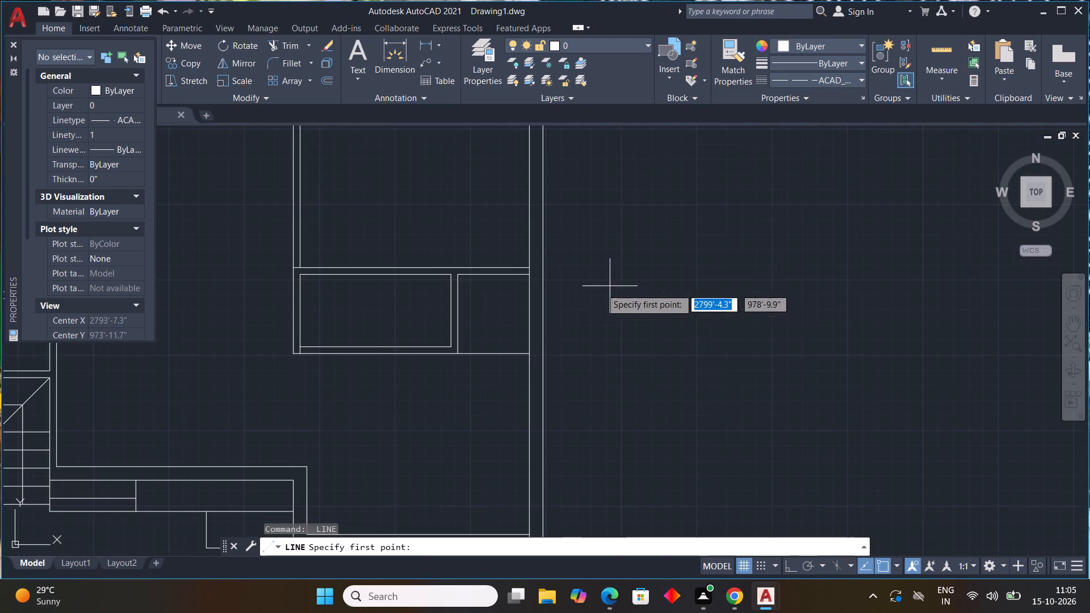
{"action": "scroll", "coordinate": [512, 285], "scroll_direction": "up", "scroll_amount": 3}
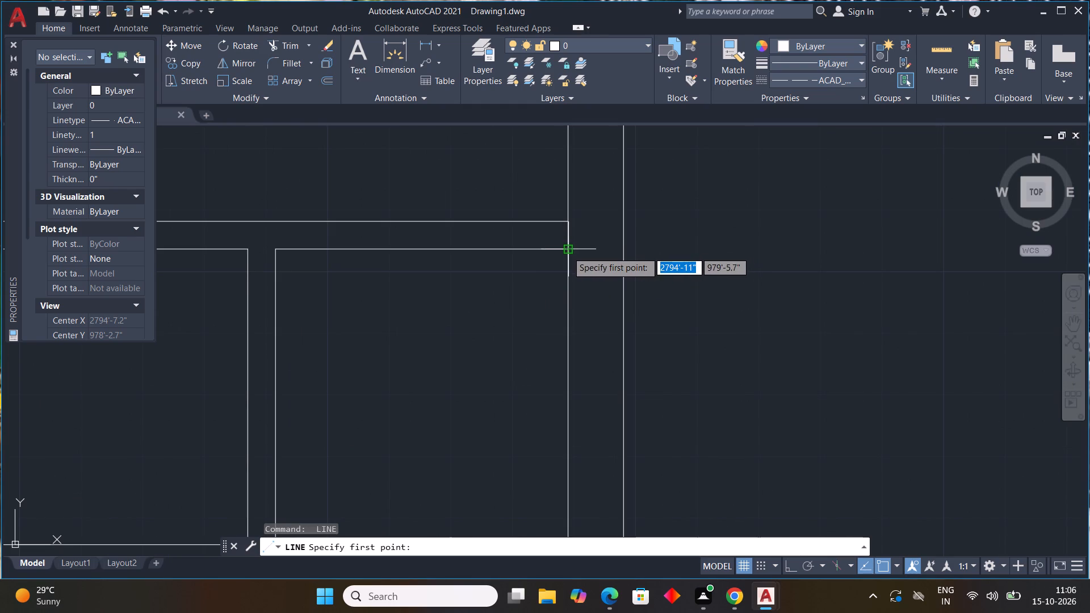
{"action": "left_click_drag", "start_coordinate": [567, 251], "coordinate": [567, 257]}
{"action": "scroll", "coordinate": [519, 312], "scroll_direction": "down", "scroll_amount": 3}
{"action": "scroll", "coordinate": [463, 379], "scroll_direction": "up", "scroll_amount": 2}
{"action": "left_click", "coordinate": [453, 378]}
{"action": "key", "text": "Escape"}
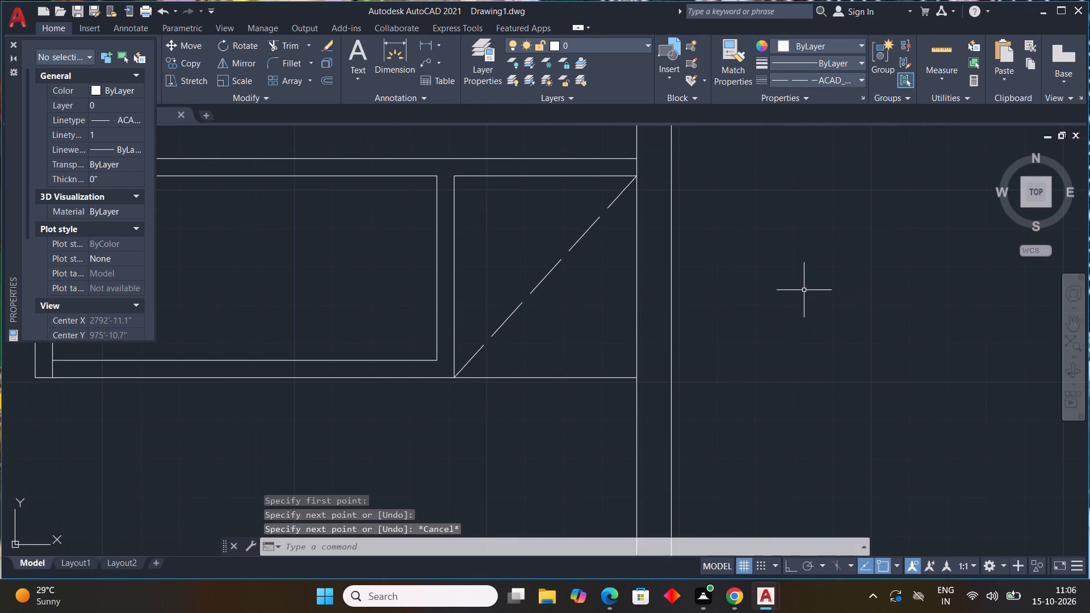
{"action": "key", "text": "space"}
{"action": "left_click", "coordinate": [459, 178]}
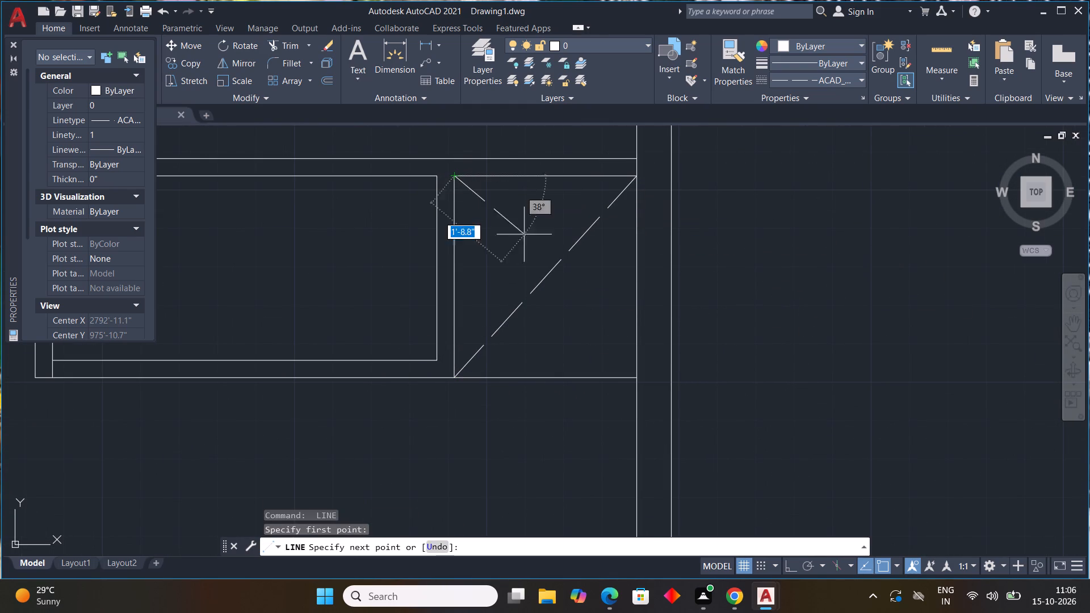
{"action": "left_click", "coordinate": [635, 378]}
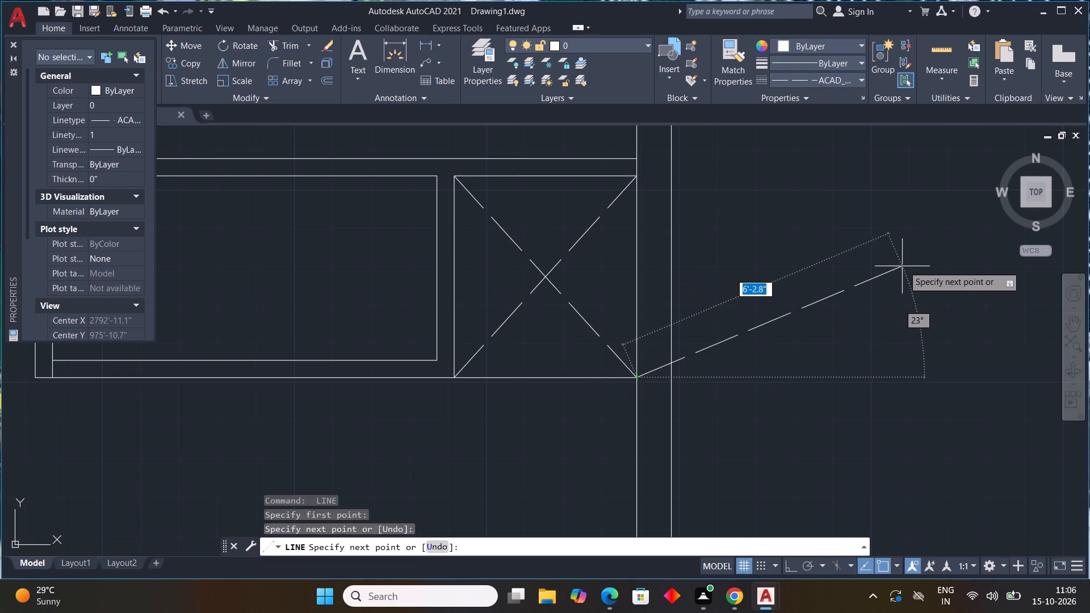
{"action": "key", "text": "Escape"}
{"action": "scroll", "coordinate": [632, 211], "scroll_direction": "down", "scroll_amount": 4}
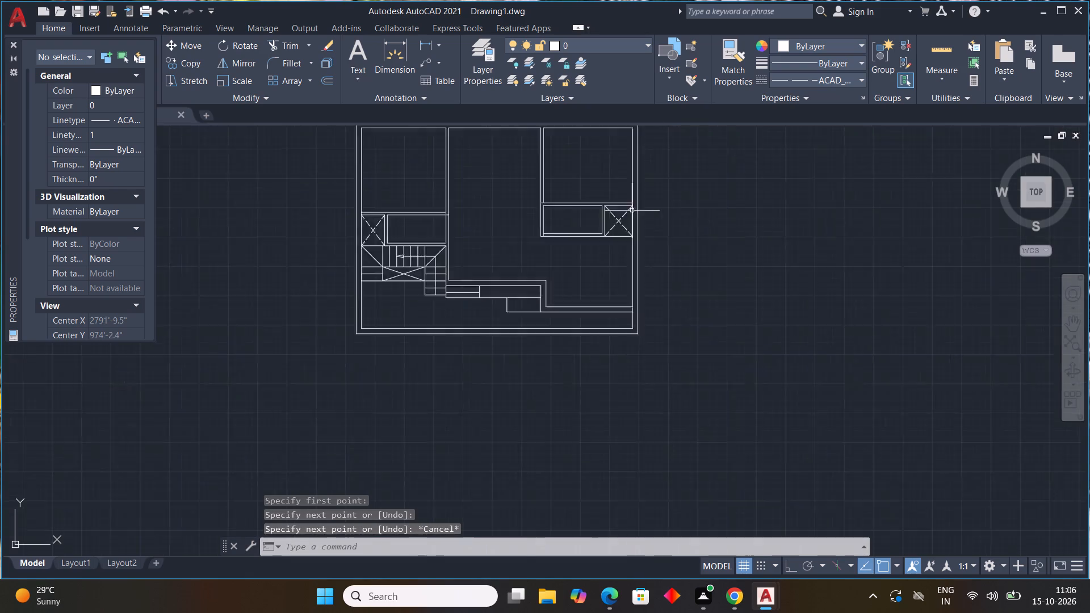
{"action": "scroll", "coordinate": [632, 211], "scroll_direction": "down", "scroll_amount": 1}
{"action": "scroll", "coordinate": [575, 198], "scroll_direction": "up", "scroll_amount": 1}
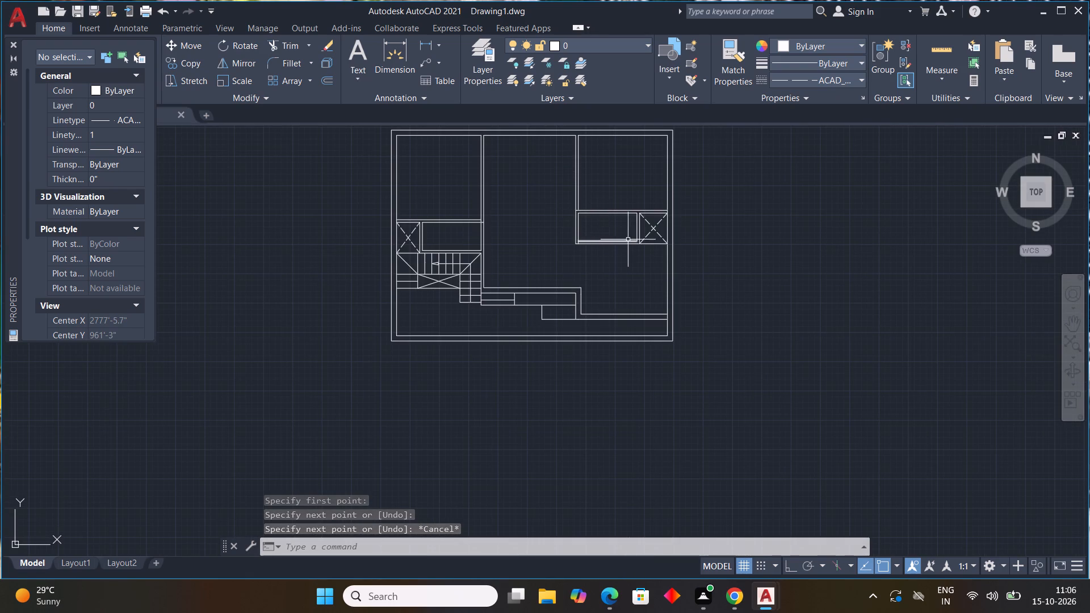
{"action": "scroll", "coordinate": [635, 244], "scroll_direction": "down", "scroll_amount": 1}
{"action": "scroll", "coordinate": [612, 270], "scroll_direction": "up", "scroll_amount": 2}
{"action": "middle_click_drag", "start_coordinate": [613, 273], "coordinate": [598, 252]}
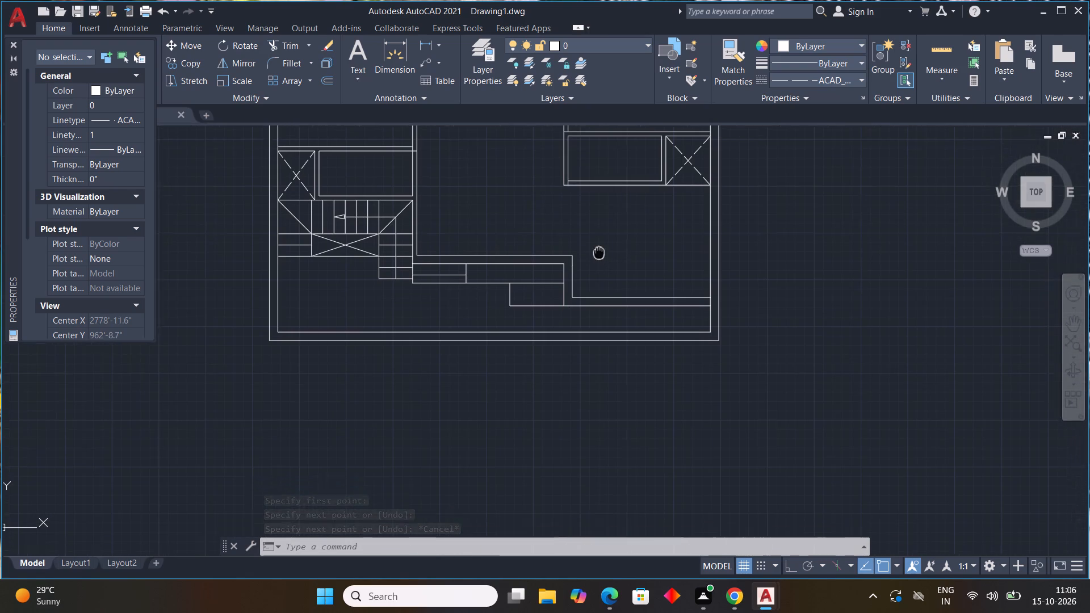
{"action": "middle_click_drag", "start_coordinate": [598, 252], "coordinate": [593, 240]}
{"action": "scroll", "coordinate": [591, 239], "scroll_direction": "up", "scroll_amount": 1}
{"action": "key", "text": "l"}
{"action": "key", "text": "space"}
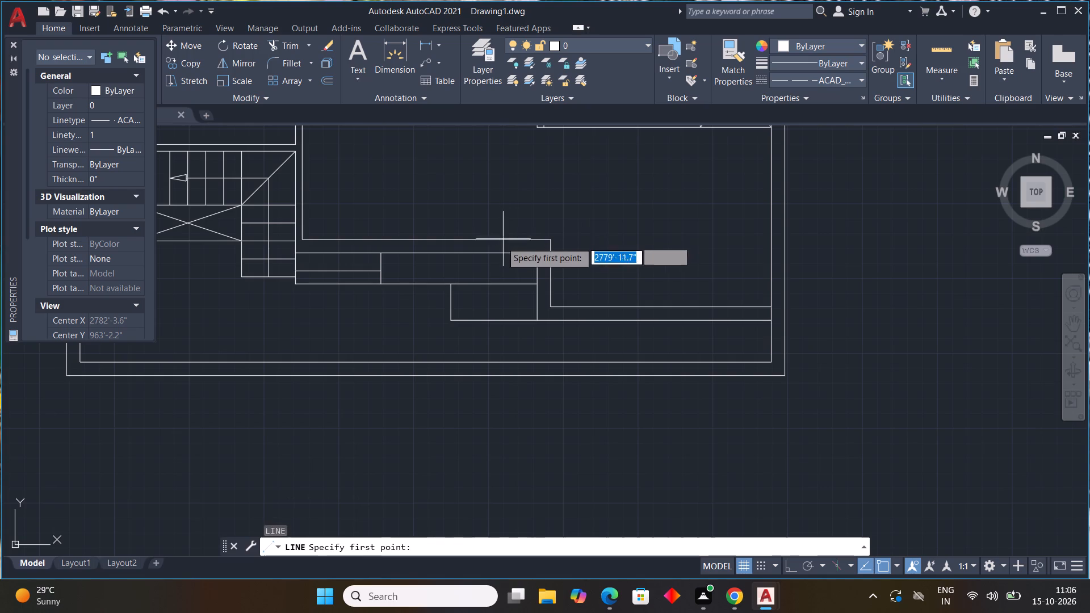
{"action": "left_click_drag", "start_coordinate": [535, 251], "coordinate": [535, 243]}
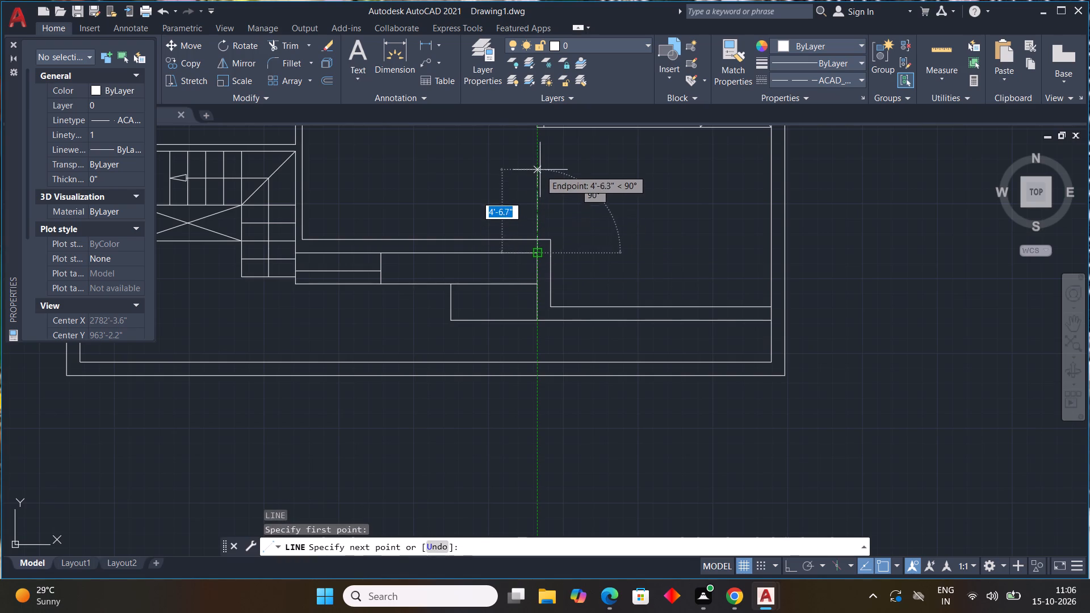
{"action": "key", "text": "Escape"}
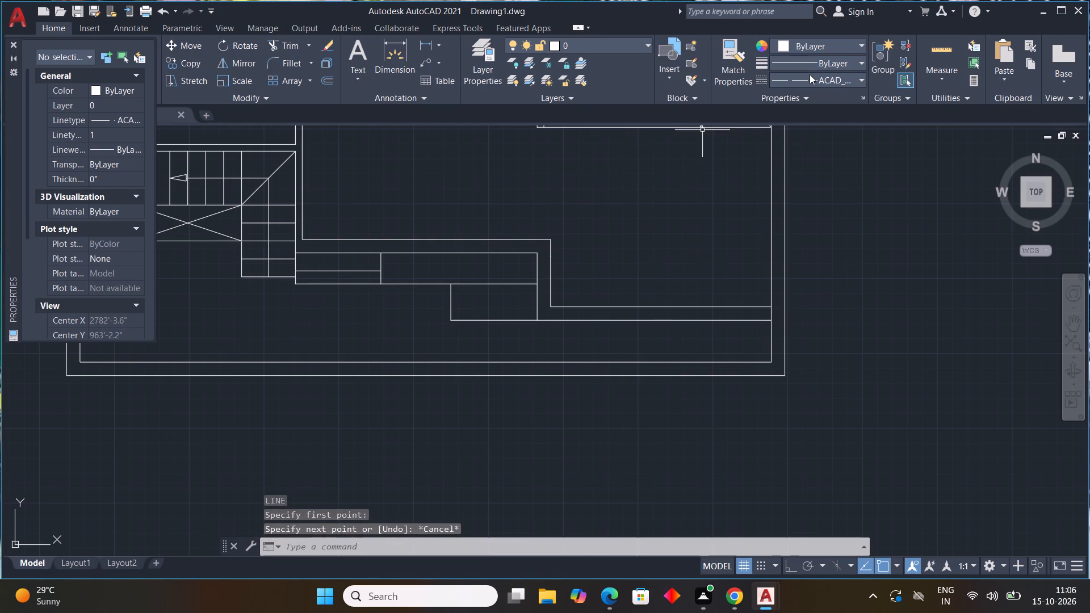
With the linetype set to ByLayer, draw a 9" wide wall stub rising about 5' from the stepped wall's corner, closing down onto the wall.
{"action": "left_click", "coordinate": [810, 74]}
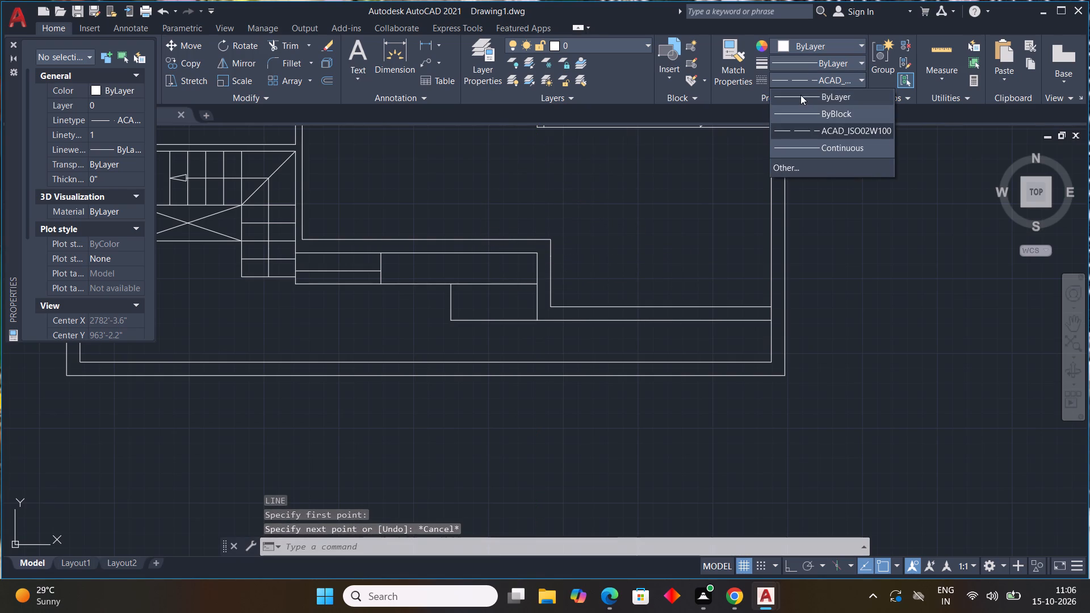
{"action": "left_click", "coordinate": [800, 95]}
{"action": "type", "text": "L"}
{"action": "key", "text": "space"}
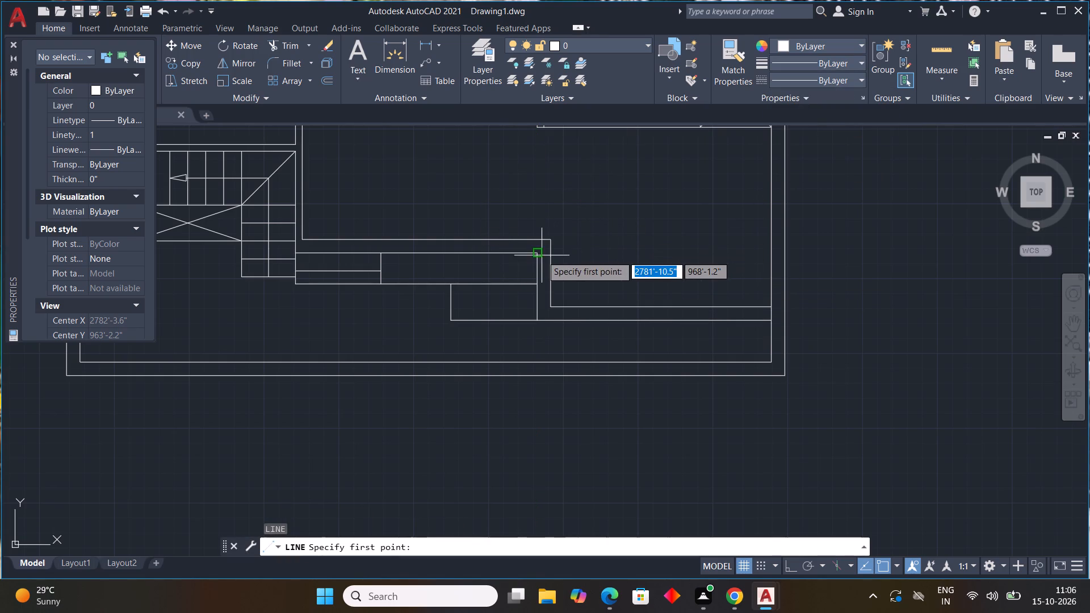
{"action": "left_click_drag", "start_coordinate": [535, 253], "coordinate": [533, 246]}
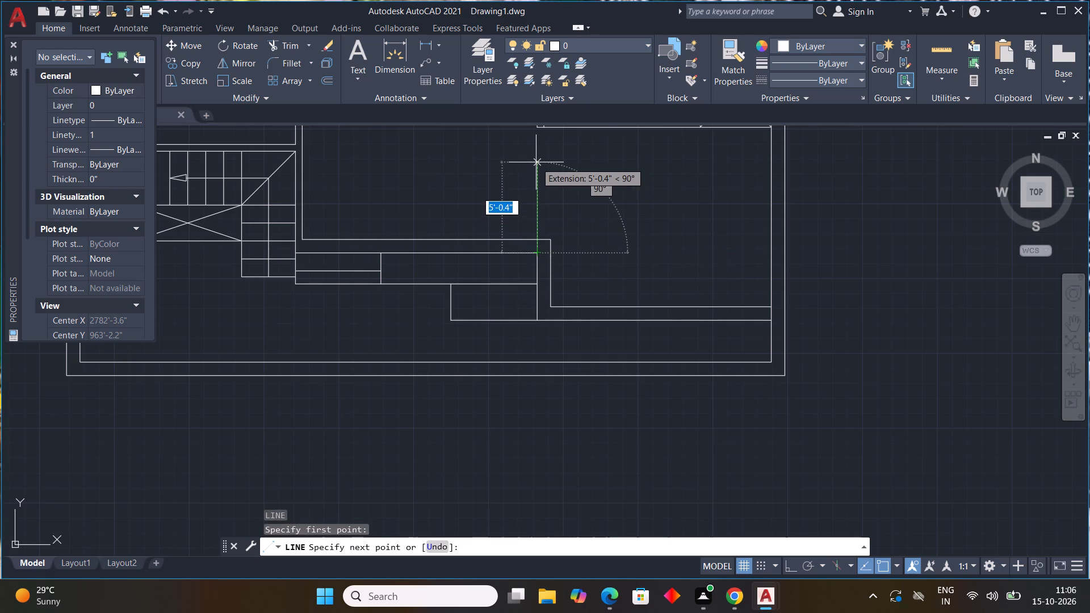
{"action": "left_click", "coordinate": [536, 162]}
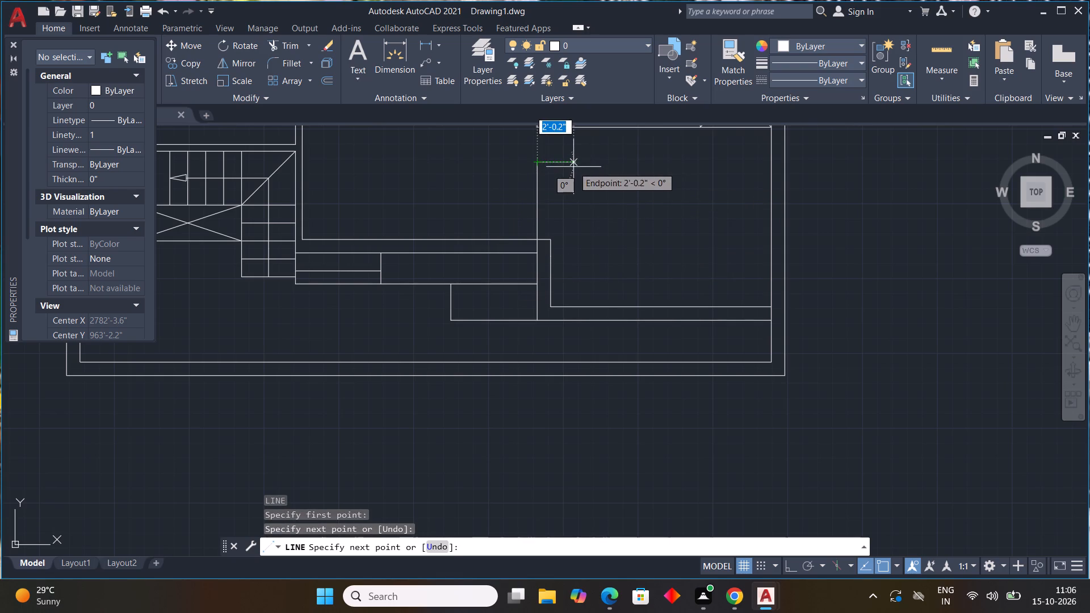
{"action": "middle_click_drag", "start_coordinate": [573, 167], "coordinate": [589, 234]}
{"action": "scroll", "coordinate": [566, 232], "scroll_direction": "up", "scroll_amount": 3}
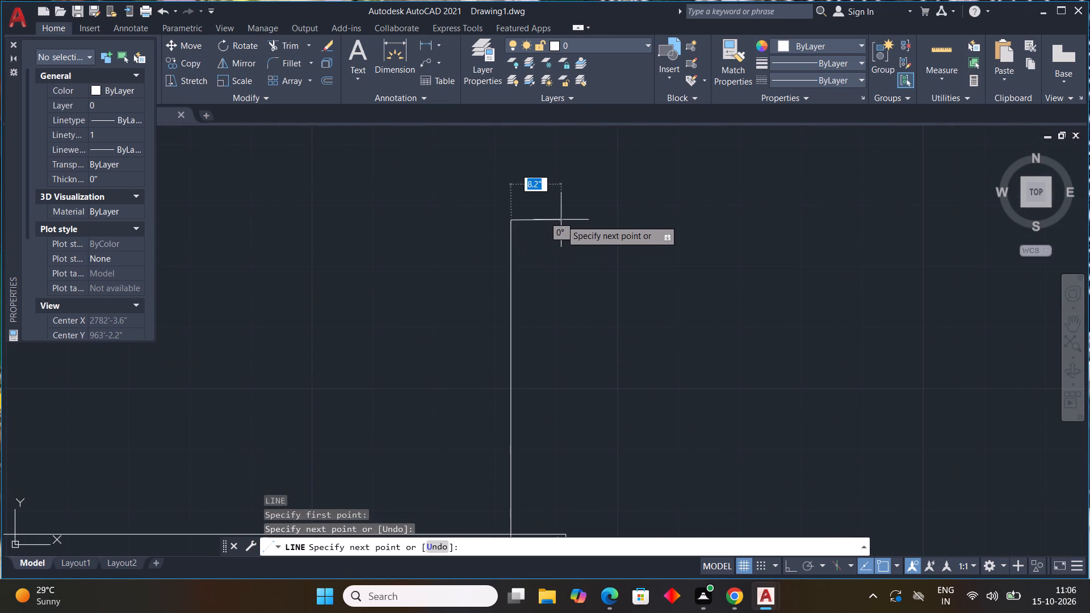
{"action": "scroll", "coordinate": [568, 220], "scroll_direction": "down", "scroll_amount": 2}
{"action": "key", "text": "9"}
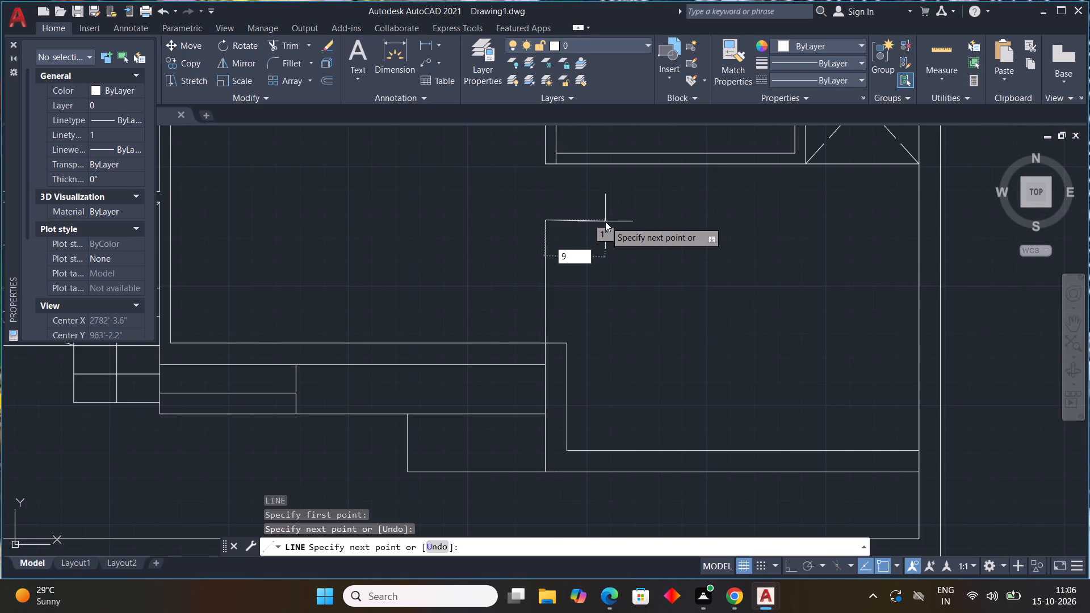
{"action": "key", "text": "shift+quotedbl"}
{"action": "key", "text": "Return"}
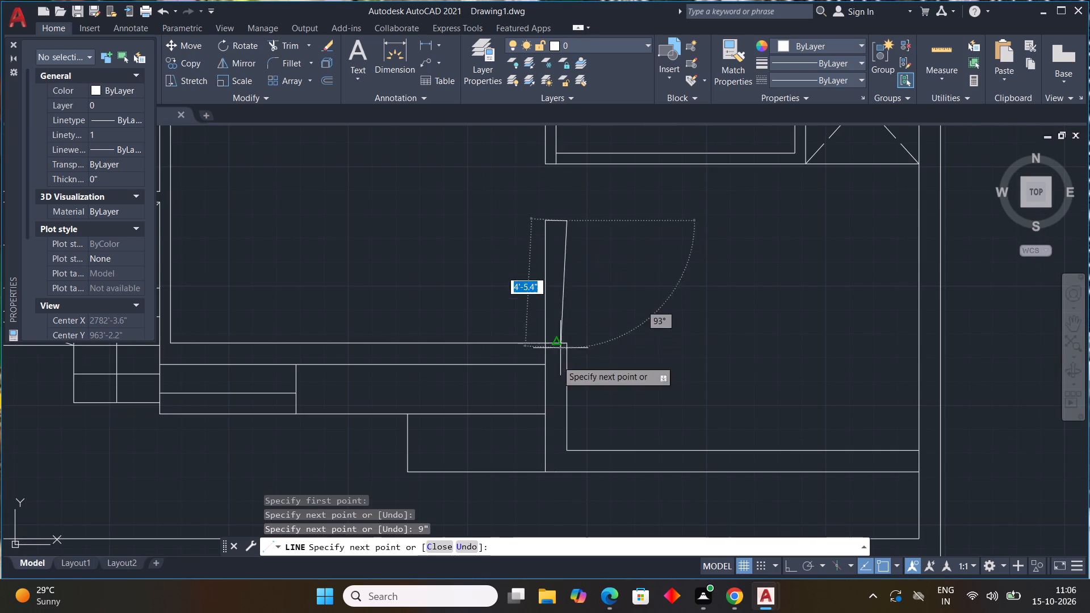
{"action": "left_click", "coordinate": [565, 345]}
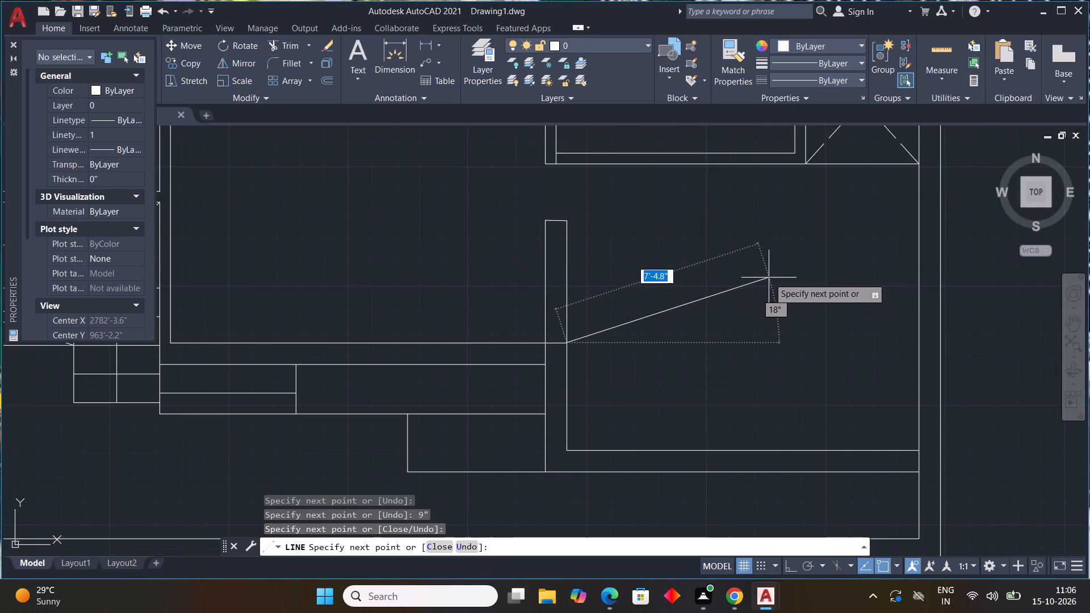
{"action": "key", "text": "Escape"}
Trim the overlapping line segments where the new 9" wall stub meets the stepped wall.
{"action": "key", "text": "t"}
{"action": "type", "text": "R"}
{"action": "key", "text": "space"}
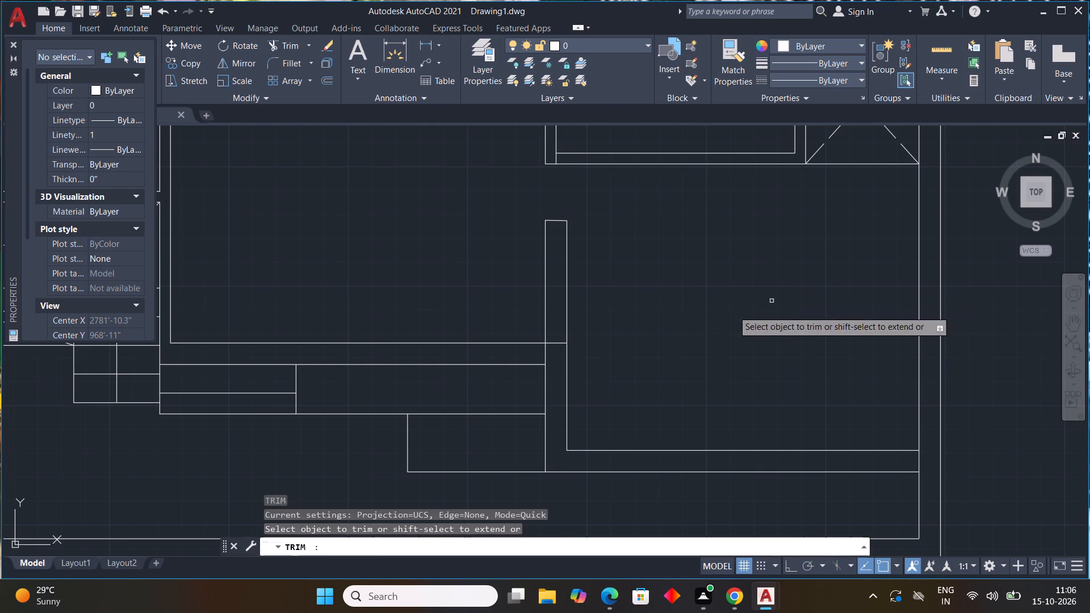
{"action": "left_click_drag", "start_coordinate": [559, 333], "coordinate": [552, 362]}
{"action": "left_click_drag", "start_coordinate": [552, 355], "coordinate": [530, 359]}
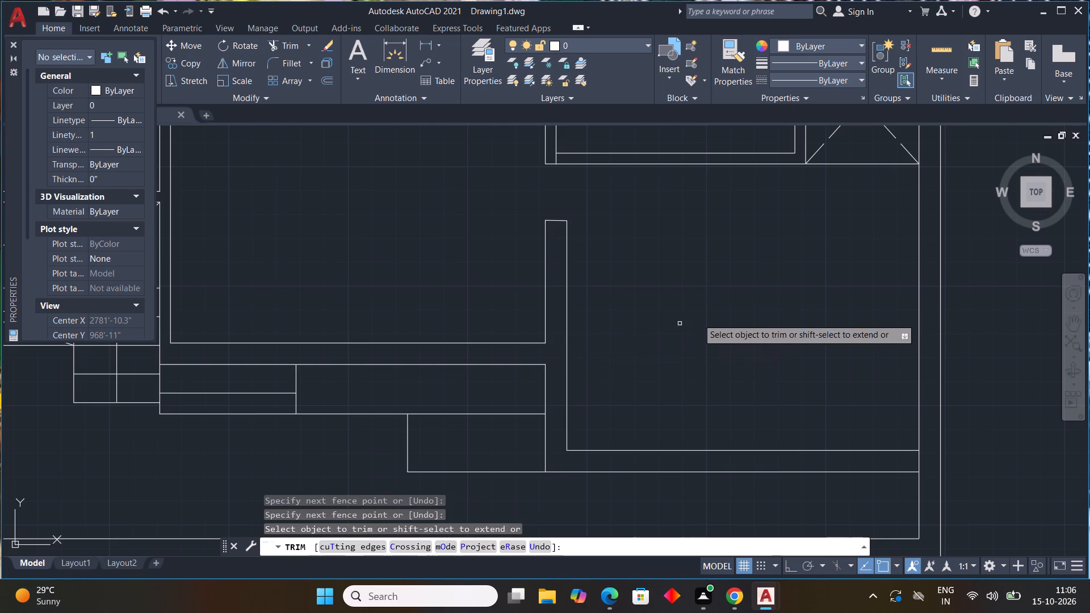
{"action": "scroll", "coordinate": [708, 310], "scroll_direction": "down", "scroll_amount": 4}
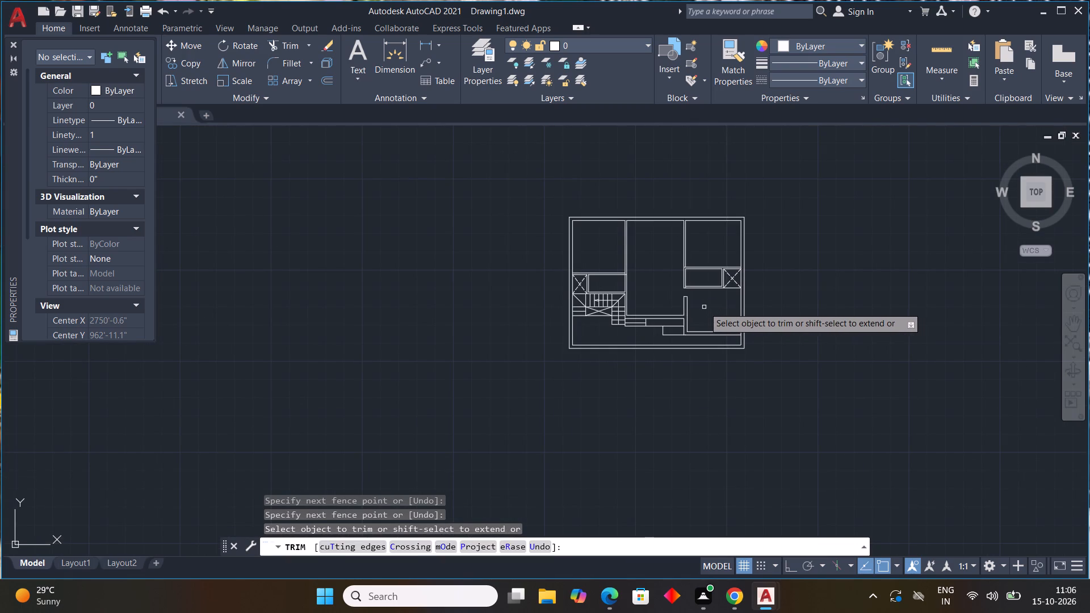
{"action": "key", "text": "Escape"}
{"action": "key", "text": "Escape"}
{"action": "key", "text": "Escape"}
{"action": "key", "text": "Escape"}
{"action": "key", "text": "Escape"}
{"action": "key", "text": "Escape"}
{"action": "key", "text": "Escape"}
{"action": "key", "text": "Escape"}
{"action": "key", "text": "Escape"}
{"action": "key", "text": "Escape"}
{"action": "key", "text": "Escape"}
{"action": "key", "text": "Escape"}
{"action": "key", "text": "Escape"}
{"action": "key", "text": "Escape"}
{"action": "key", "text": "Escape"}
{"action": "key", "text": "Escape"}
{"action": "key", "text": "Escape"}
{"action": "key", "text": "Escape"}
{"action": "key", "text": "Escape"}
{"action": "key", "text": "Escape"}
Draw a short line continuing the vertical partition's face across the corner where the upper-right room's two partitions meet.
{"action": "scroll", "coordinate": [694, 281], "scroll_direction": "up", "scroll_amount": 2}
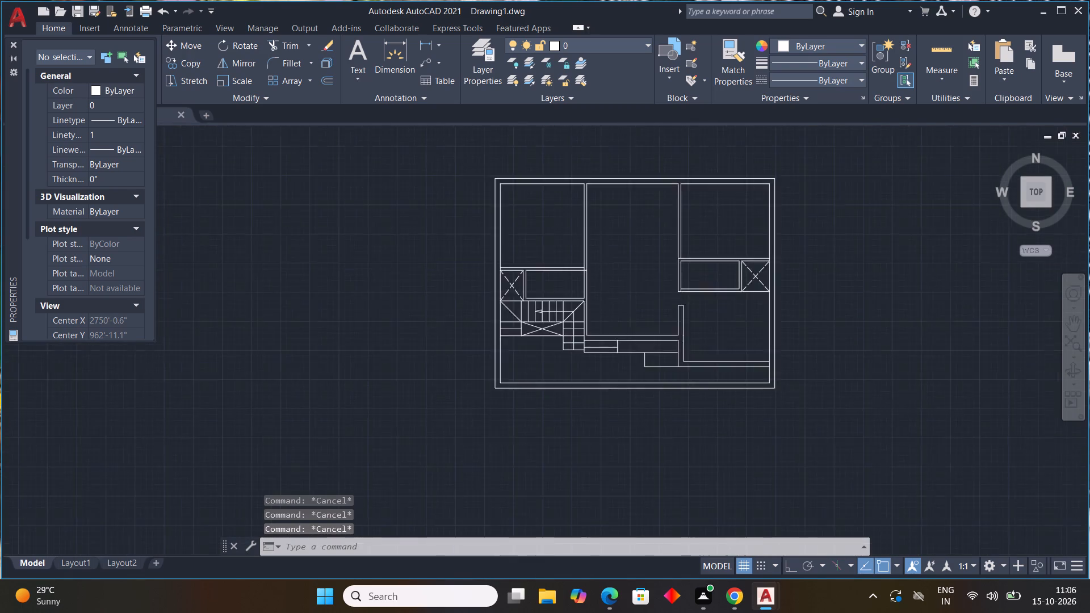
{"action": "scroll", "coordinate": [694, 281], "scroll_direction": "up", "scroll_amount": 2}
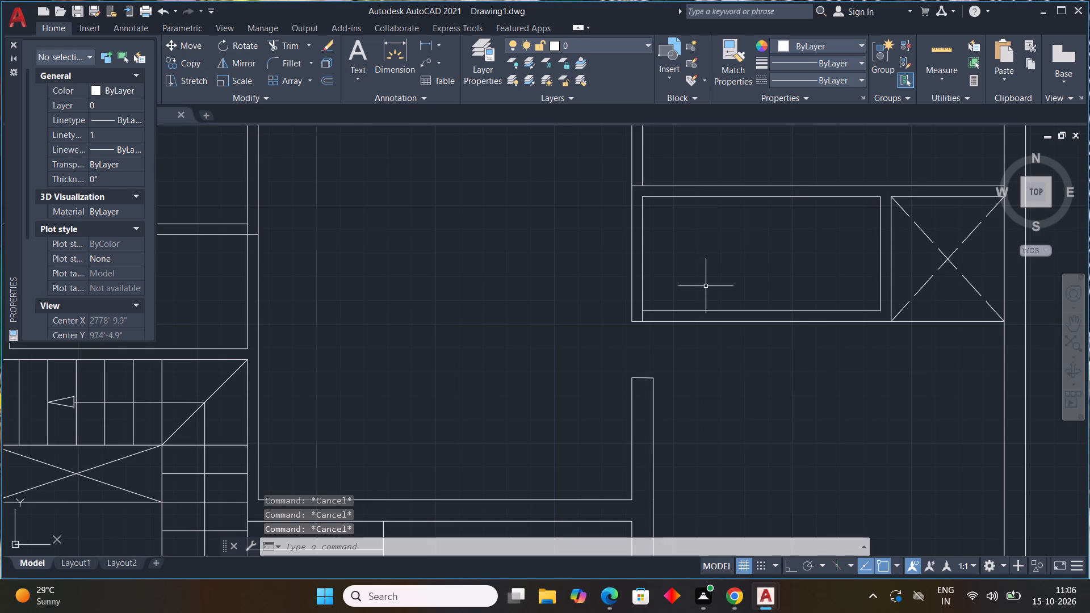
{"action": "key", "text": "l"}
{"action": "key", "text": "space"}
{"action": "middle_click_drag", "start_coordinate": [684, 288], "coordinate": [641, 373]}
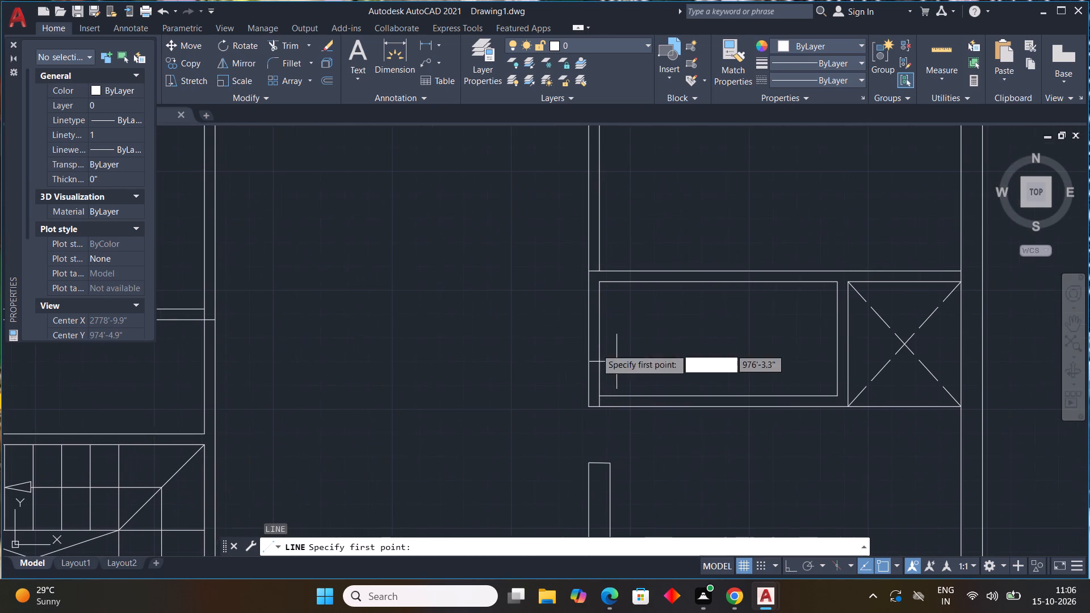
{"action": "scroll", "coordinate": [599, 275], "scroll_direction": "up", "scroll_amount": 3}
{"action": "left_click_drag", "start_coordinate": [603, 258], "coordinate": [607, 293]}
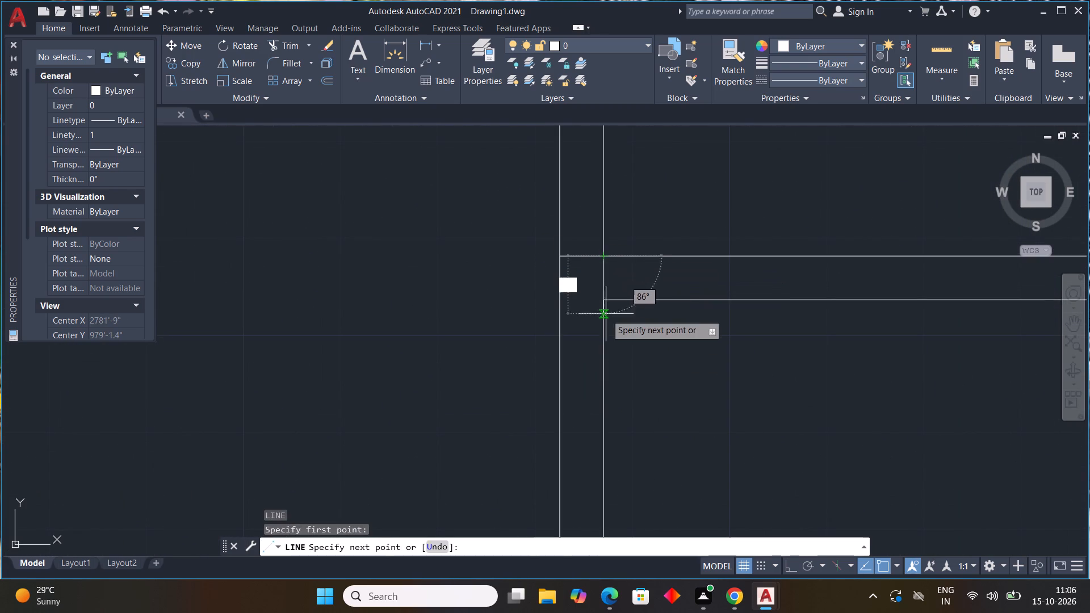
{"action": "left_click", "coordinate": [603, 302]}
{"action": "key", "text": "Escape"}
Draw short jamb lines across the upper-right room's horizontal and vertical partitions, each slightly away from their shared corner.
{"action": "key", "text": "space"}
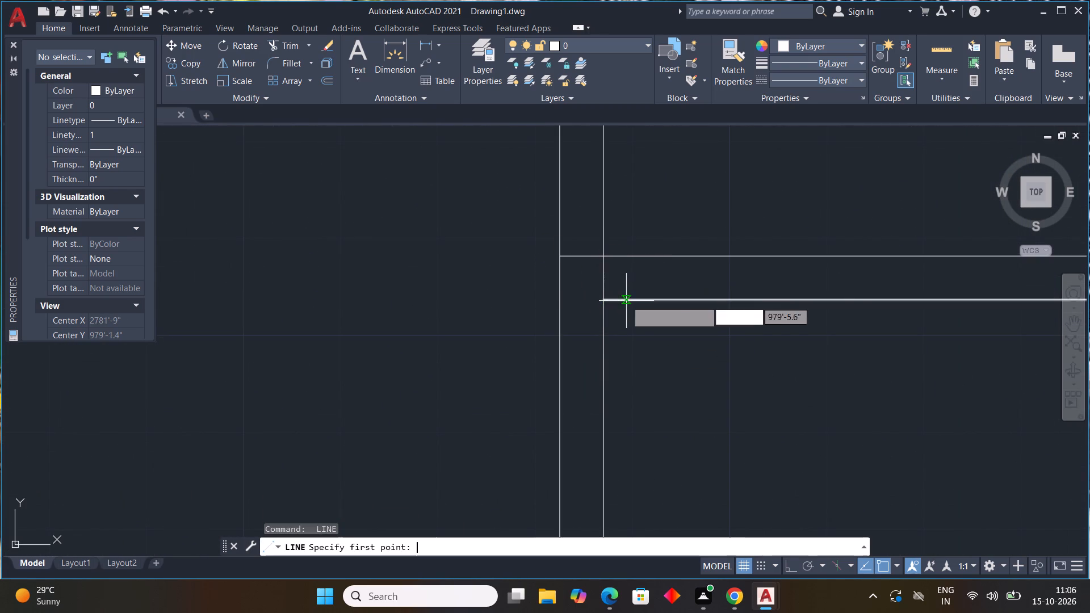
{"action": "middle_click_drag", "start_coordinate": [668, 285], "coordinate": [614, 303]}
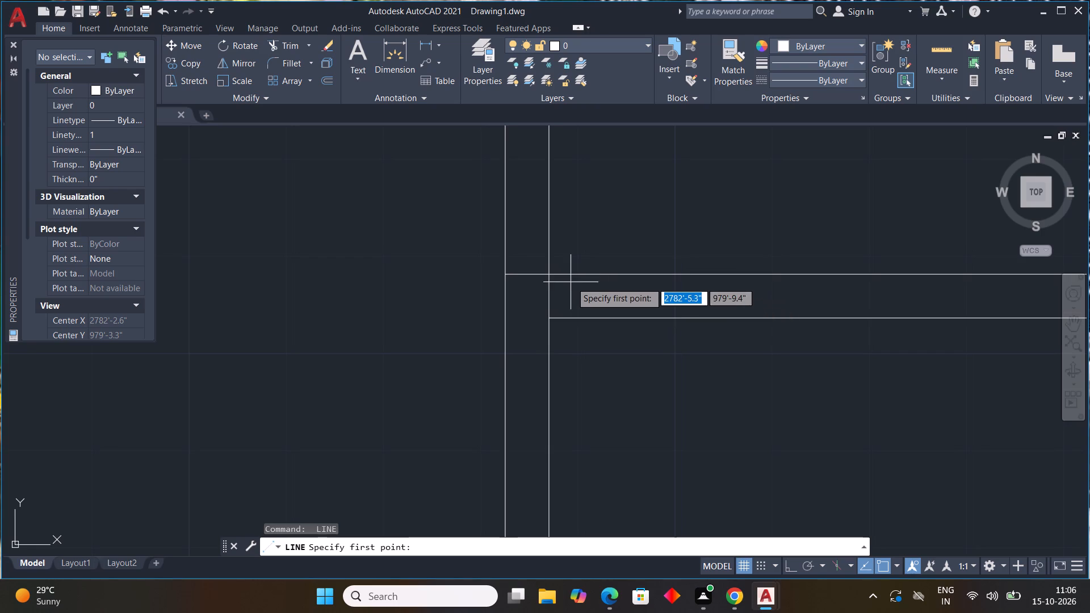
{"action": "left_click_drag", "start_coordinate": [578, 274], "coordinate": [581, 300]}
{"action": "left_click", "coordinate": [580, 321]}
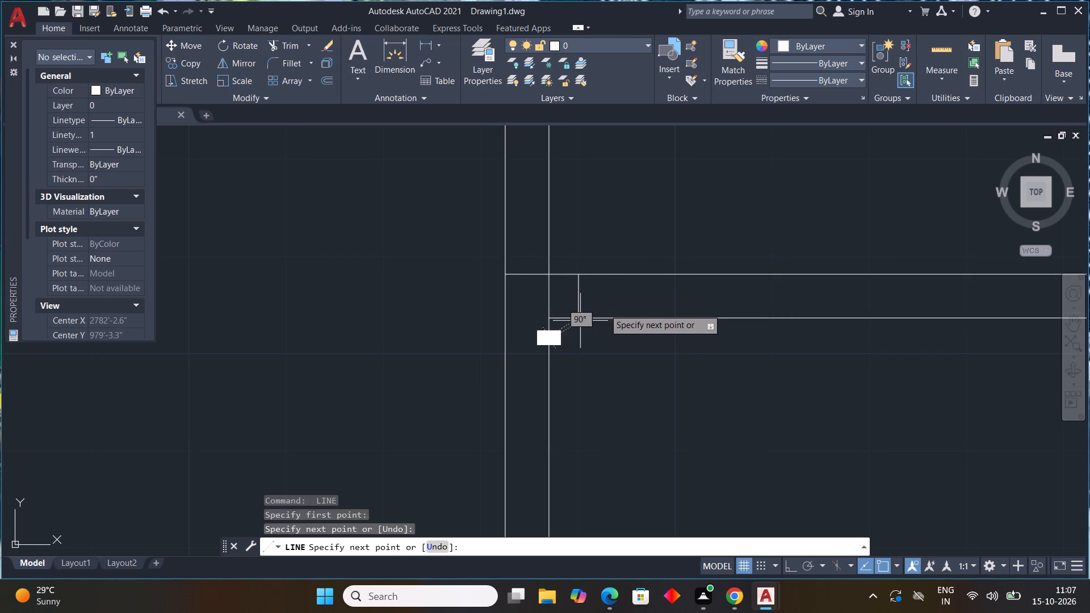
{"action": "key", "text": "Escape"}
{"action": "scroll", "coordinate": [746, 300], "scroll_direction": "down", "scroll_amount": 1}
{"action": "middle_click_drag", "start_coordinate": [739, 316], "coordinate": [647, 436]}
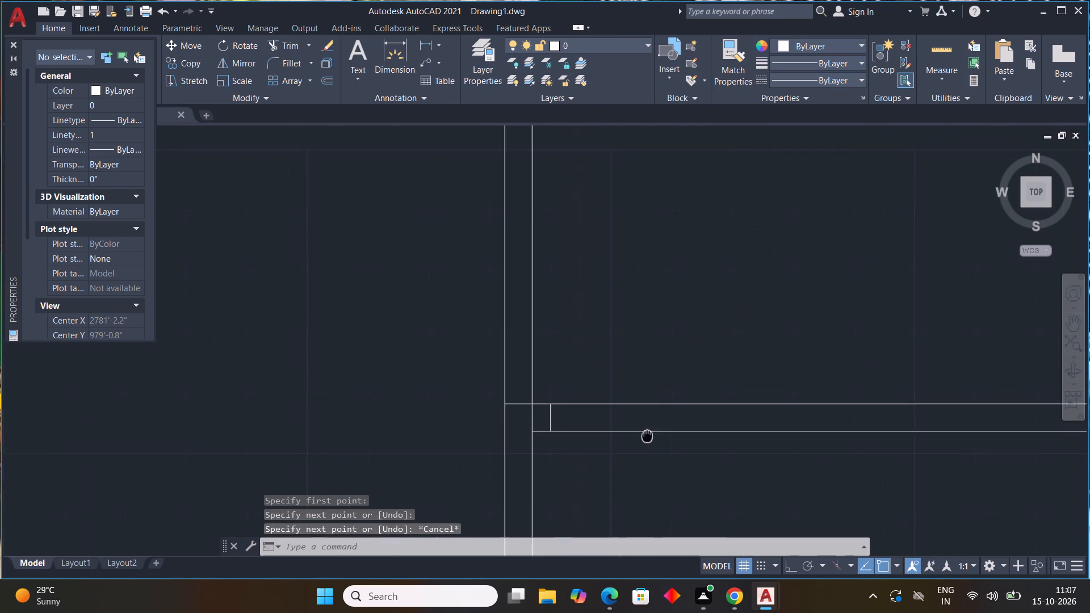
{"action": "middle_click_drag", "start_coordinate": [647, 436], "coordinate": [621, 423]}
{"action": "key", "text": "space"}
{"action": "middle_click_drag", "start_coordinate": [626, 321], "coordinate": [636, 362]}
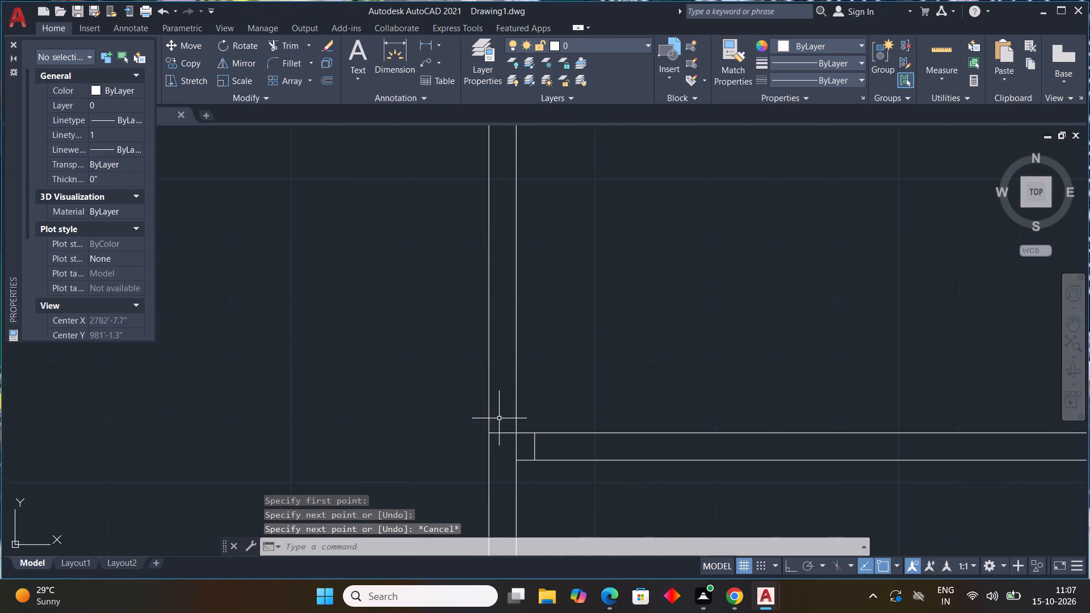
{"action": "key", "text": "space"}
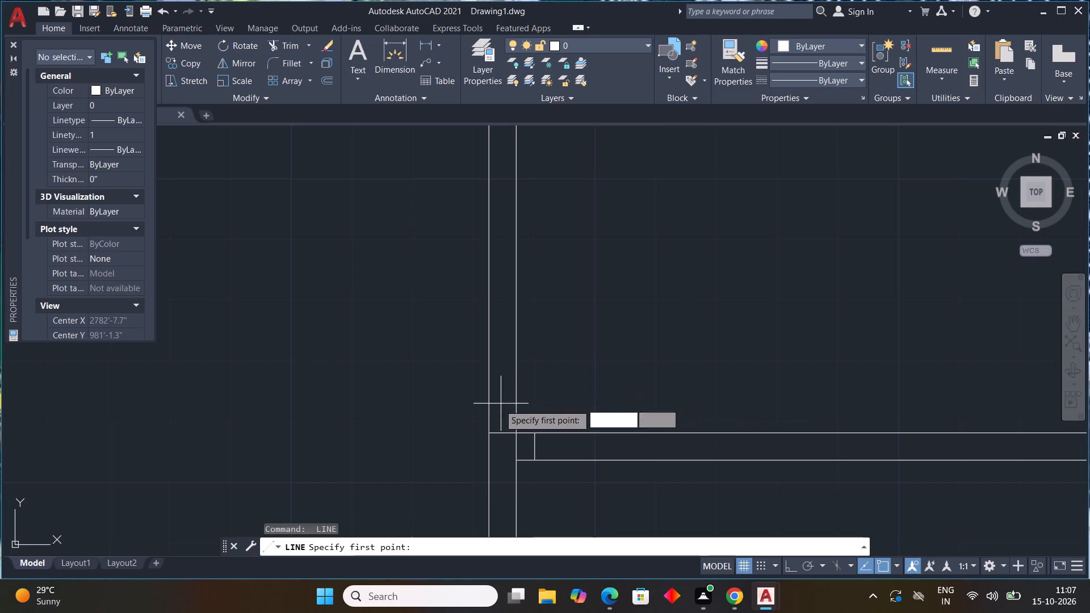
{"action": "left_click", "coordinate": [488, 408]}
{"action": "left_click_drag", "start_coordinate": [518, 410], "coordinate": [526, 410]}
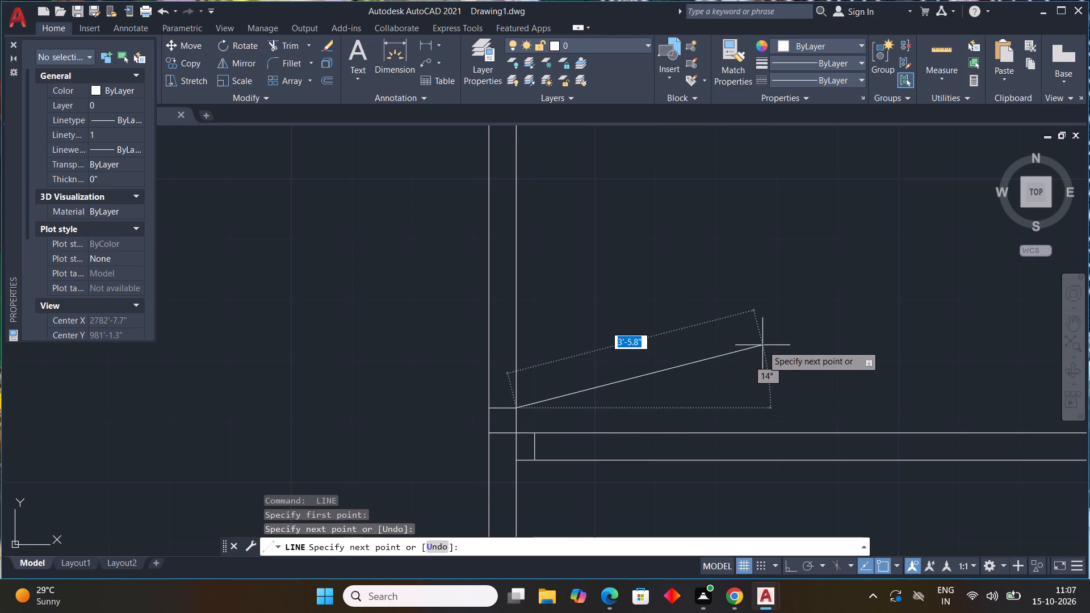
{"action": "key", "text": "Escape"}
Draw a short jamb line across the upper-left room's vertical partition, just above its corner with the horizontal partition.
{"action": "key", "text": "space"}
{"action": "scroll", "coordinate": [450, 337], "scroll_direction": "down", "scroll_amount": 1}
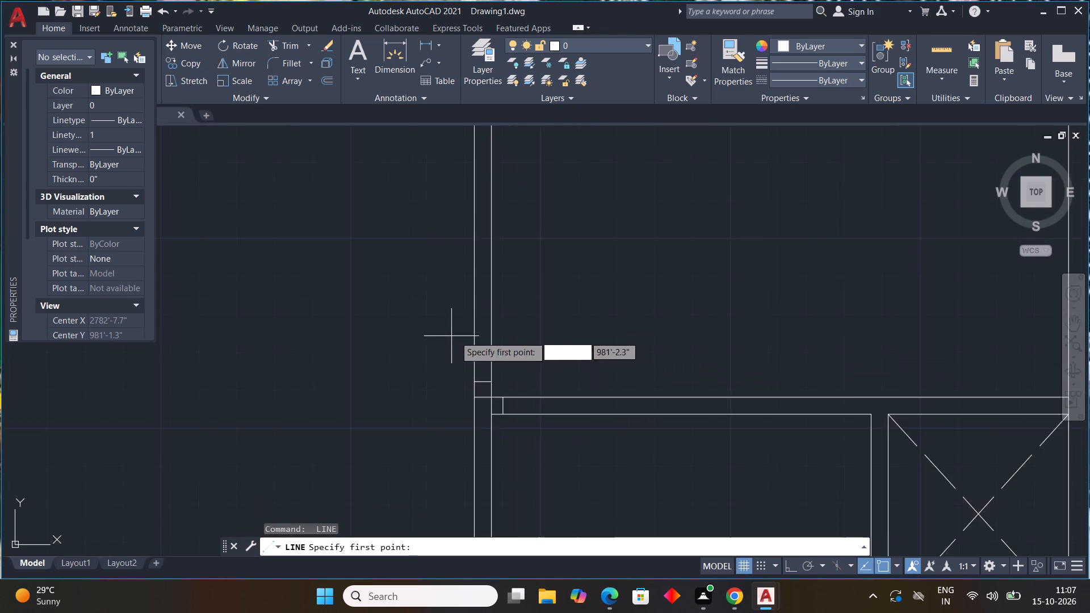
{"action": "middle_click_drag", "start_coordinate": [469, 339], "coordinate": [697, 367]}
{"action": "scroll", "coordinate": [666, 381], "scroll_direction": "down", "scroll_amount": 2}
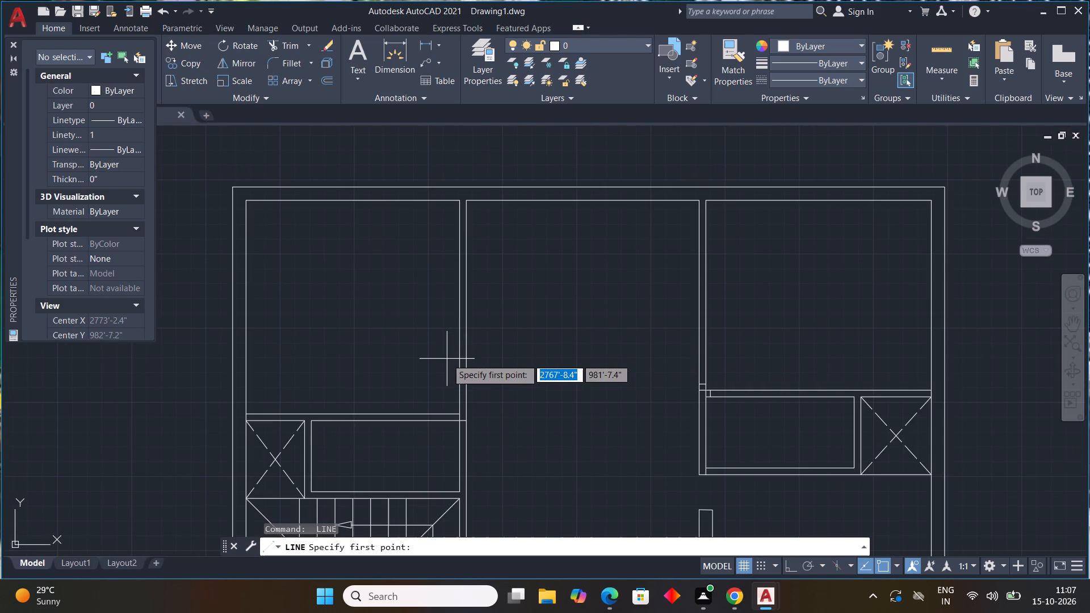
{"action": "scroll", "coordinate": [474, 418], "scroll_direction": "up", "scroll_amount": 1}
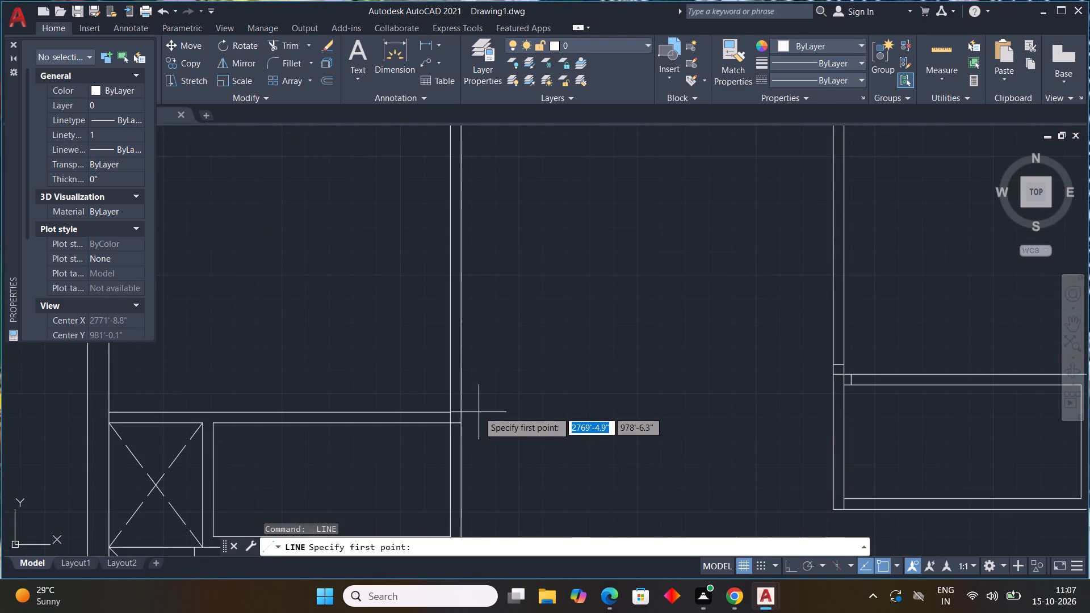
{"action": "scroll", "coordinate": [480, 392], "scroll_direction": "up", "scroll_amount": 1}
{"action": "middle_click_drag", "start_coordinate": [488, 378], "coordinate": [514, 344]}
{"action": "left_click", "coordinate": [457, 375]}
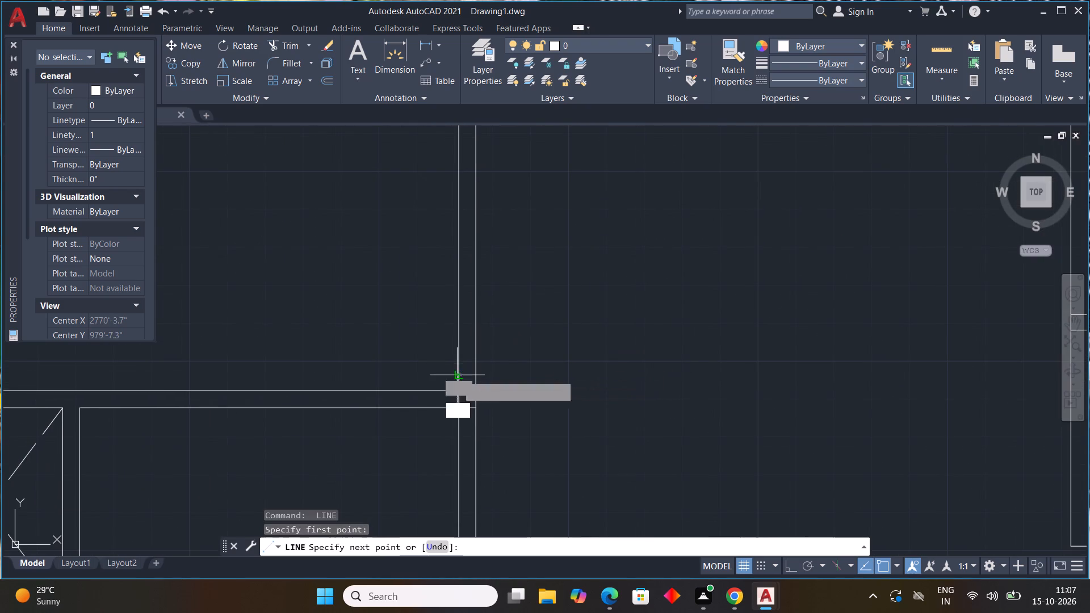
{"action": "left_click", "coordinate": [473, 373]}
{"action": "key", "text": "Escape"}
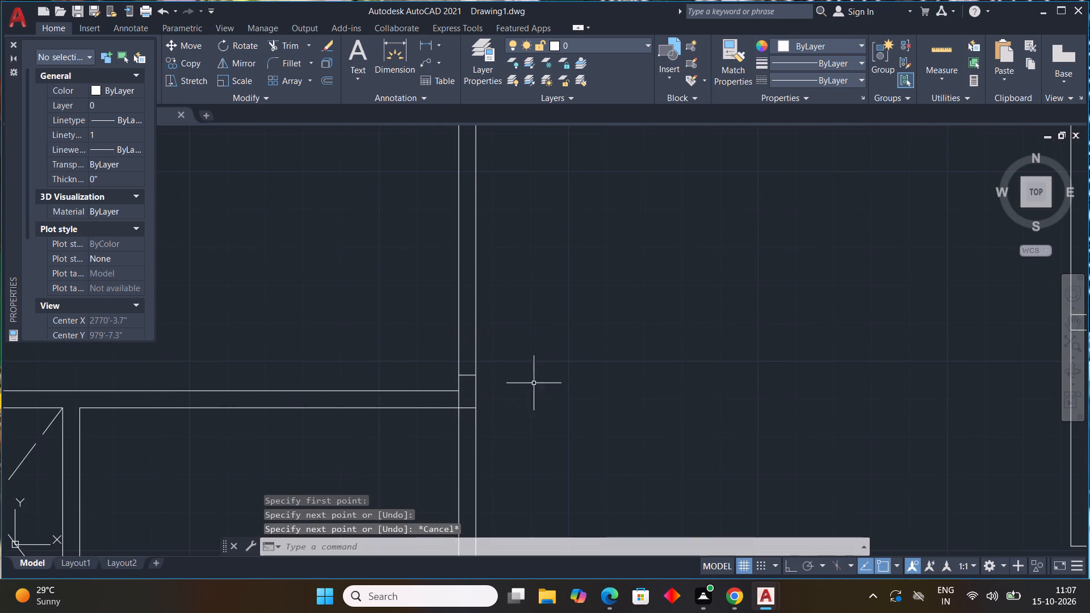
Draw a short line continuing the upper-left room's horizontal partition face across the vertical partition at their corner.
{"action": "scroll", "coordinate": [464, 414], "scroll_direction": "up", "scroll_amount": 2}
{"action": "type", "text": "L"}
{"action": "key", "text": "space"}
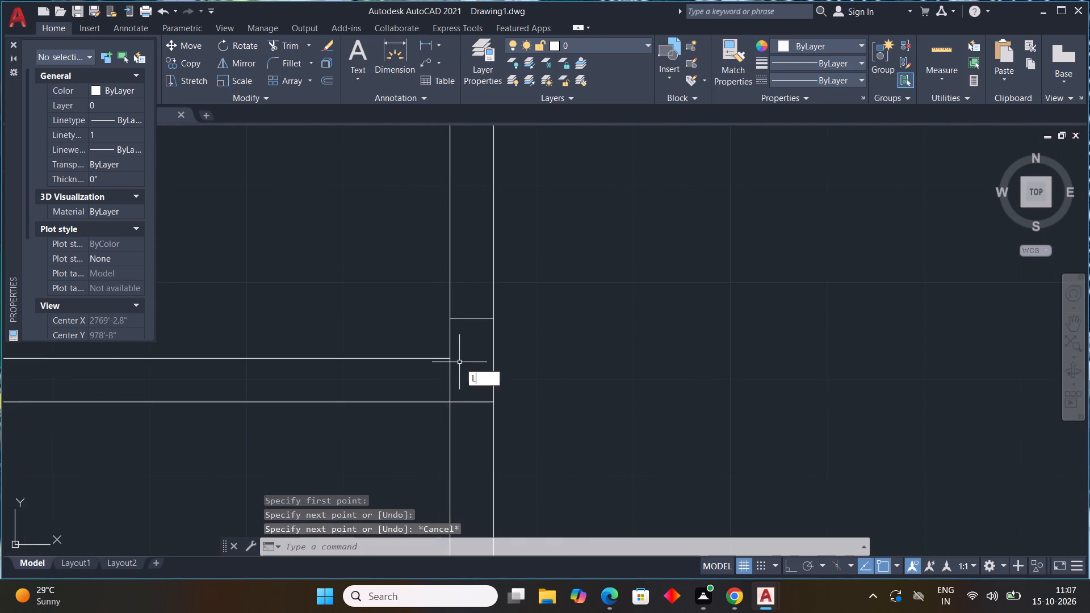
{"action": "left_click", "coordinate": [450, 363]}
{"action": "left_click", "coordinate": [497, 360]}
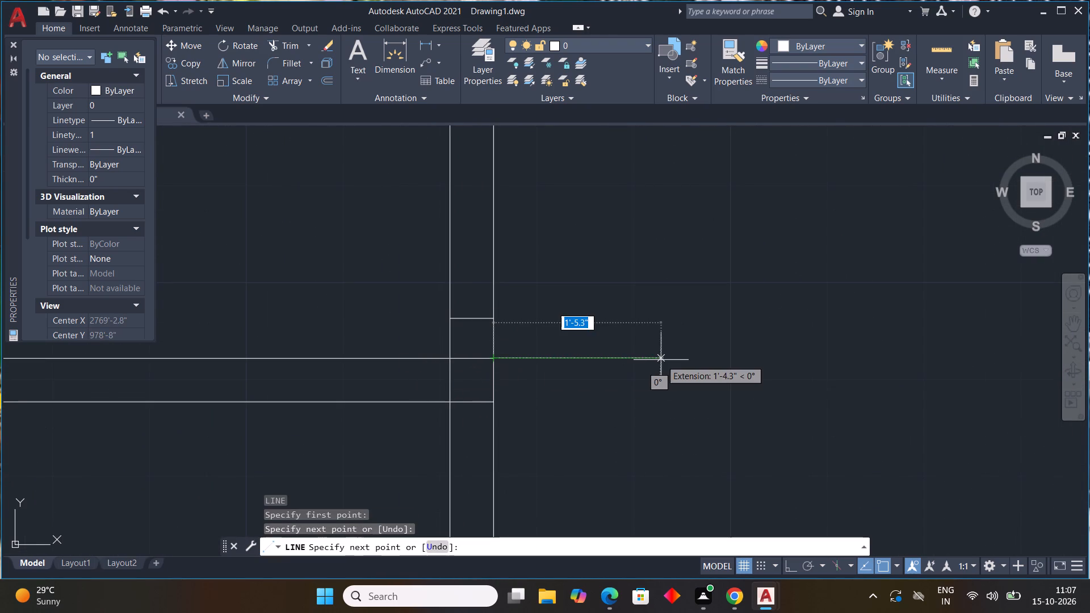
{"action": "key", "text": "Escape"}
Draw a short jamb line across the upper-left room's horizontal partition, just inside its corner with the vertical partition.
{"action": "key", "text": "l"}
{"action": "key", "text": "space"}
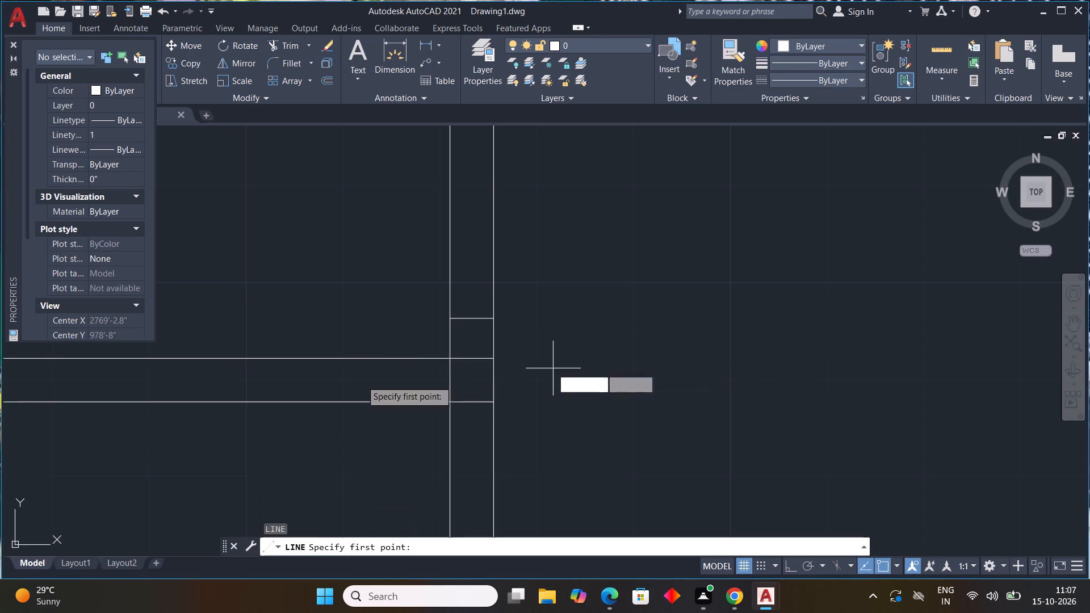
{"action": "middle_click_drag", "start_coordinate": [366, 389], "coordinate": [512, 344]}
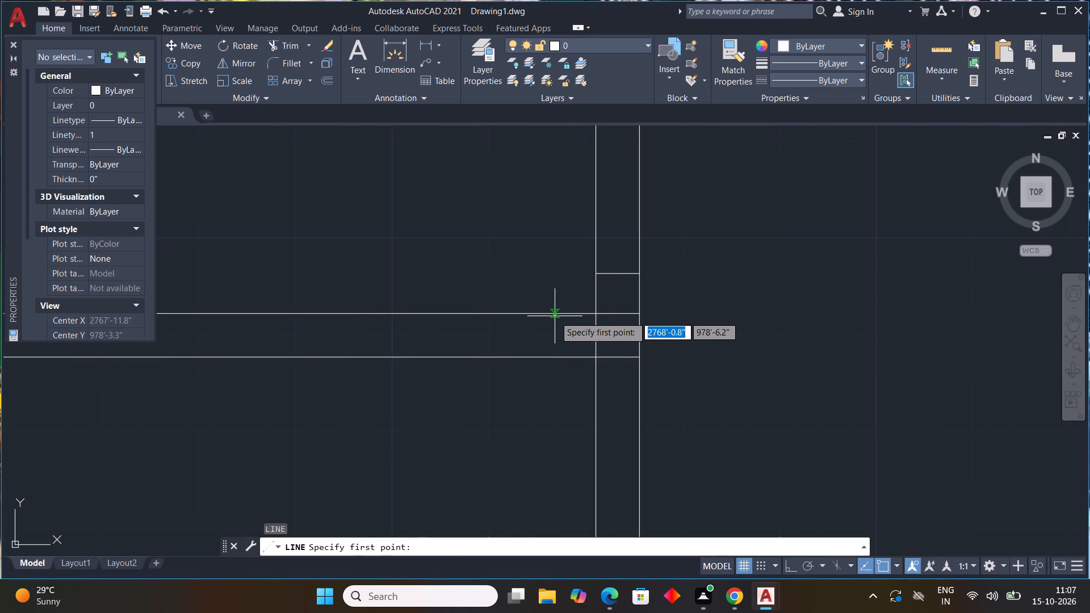
{"action": "left_click", "coordinate": [547, 314]}
{"action": "left_click_drag", "start_coordinate": [550, 356], "coordinate": [555, 355]}
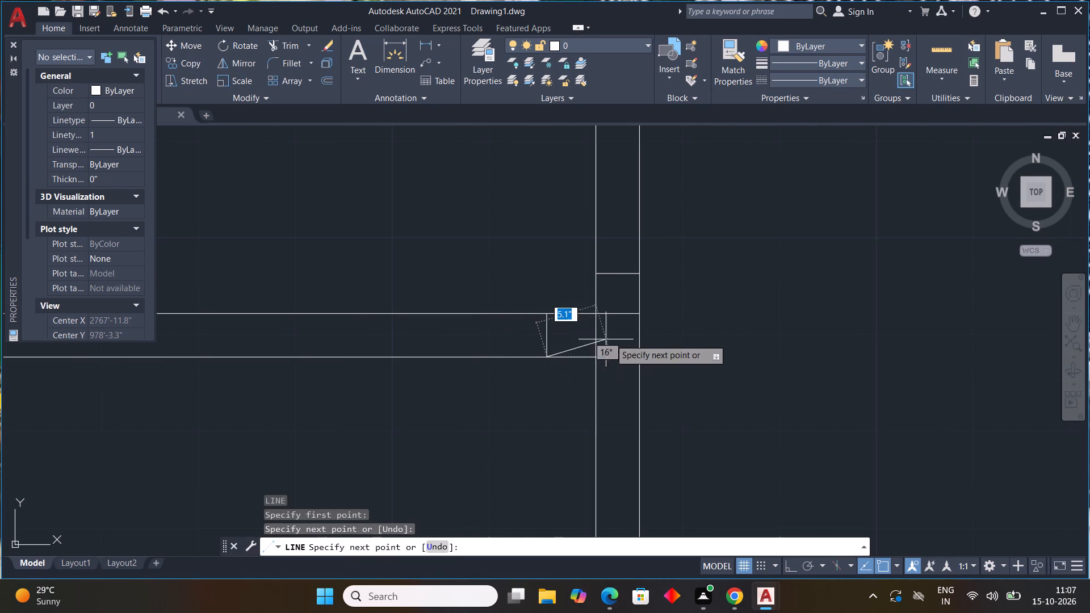
{"action": "key", "text": "Escape"}
Offset the jamb line in the upper-left room's vertical partition 4' upward to mark the opening's other side.
{"action": "scroll", "coordinate": [715, 340], "scroll_direction": "down", "scroll_amount": 4}
{"action": "middle_click_drag", "start_coordinate": [790, 373], "coordinate": [736, 344]}
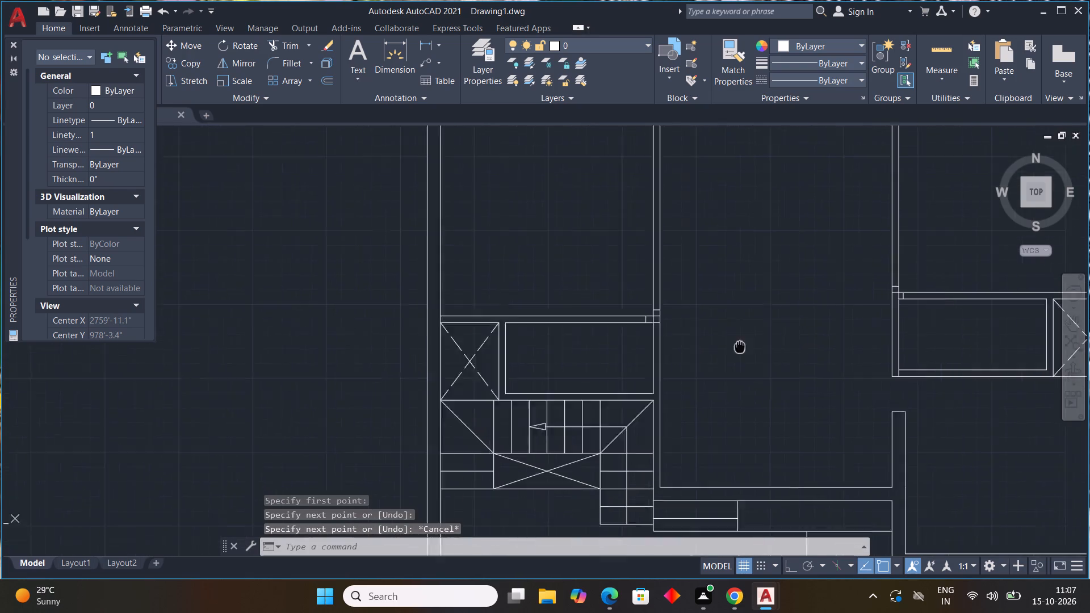
{"action": "middle_click_drag", "start_coordinate": [736, 344], "coordinate": [627, 312]}
{"action": "type", "text": "OFFF"}
{"action": "key", "text": "Escape"}
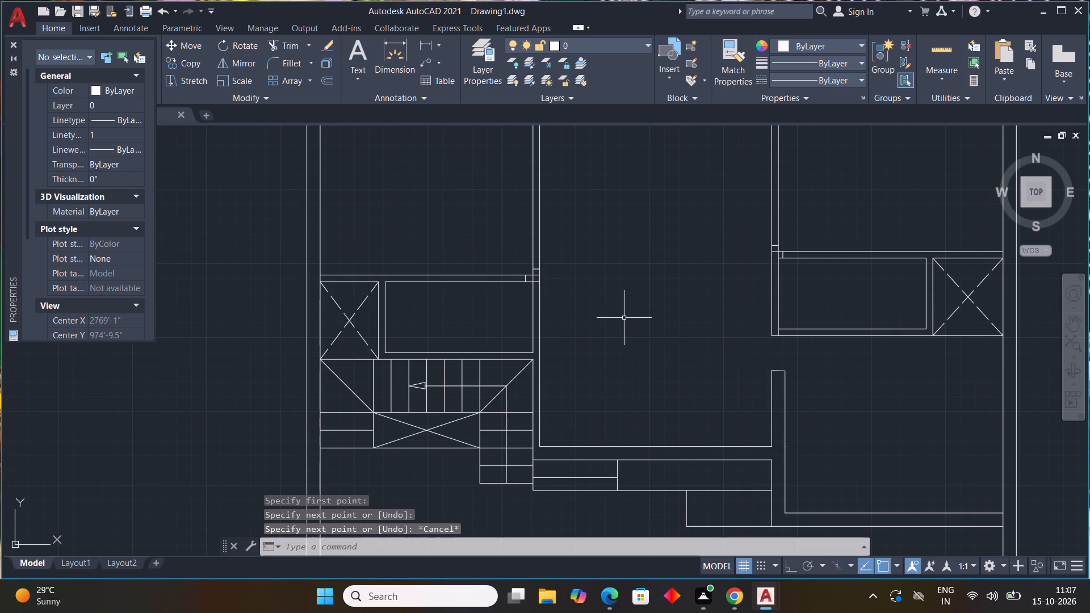
{"action": "type", "text": "OFF"}
{"action": "key", "text": "space"}
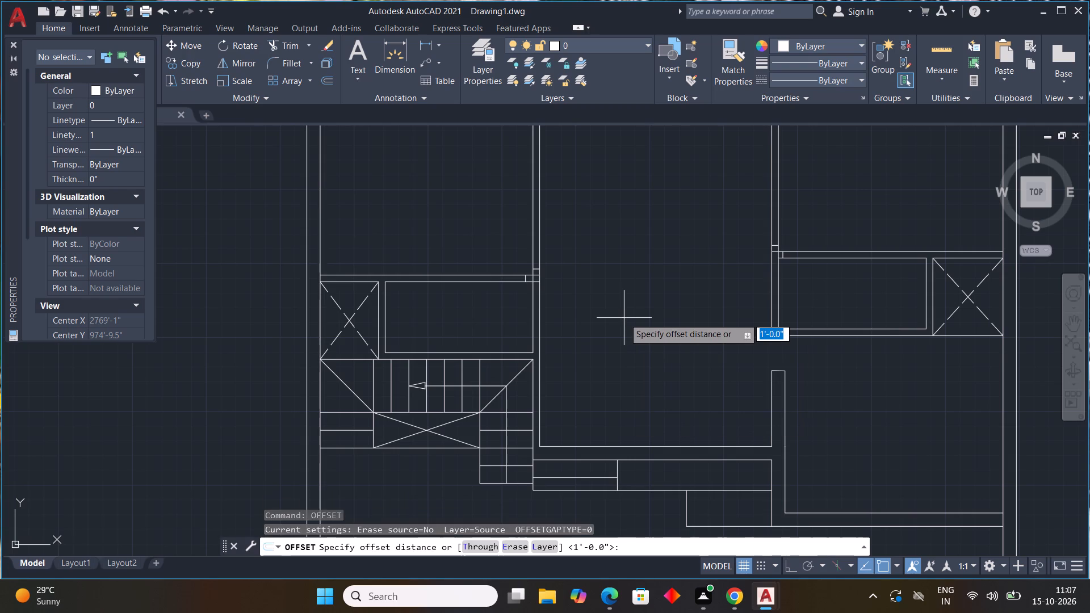
{"action": "type", "text": "4'"}
{"action": "key", "text": "Return"}
{"action": "scroll", "coordinate": [621, 320], "scroll_direction": "up", "scroll_amount": 3}
{"action": "scroll", "coordinate": [514, 287], "scroll_direction": "down", "scroll_amount": 4}
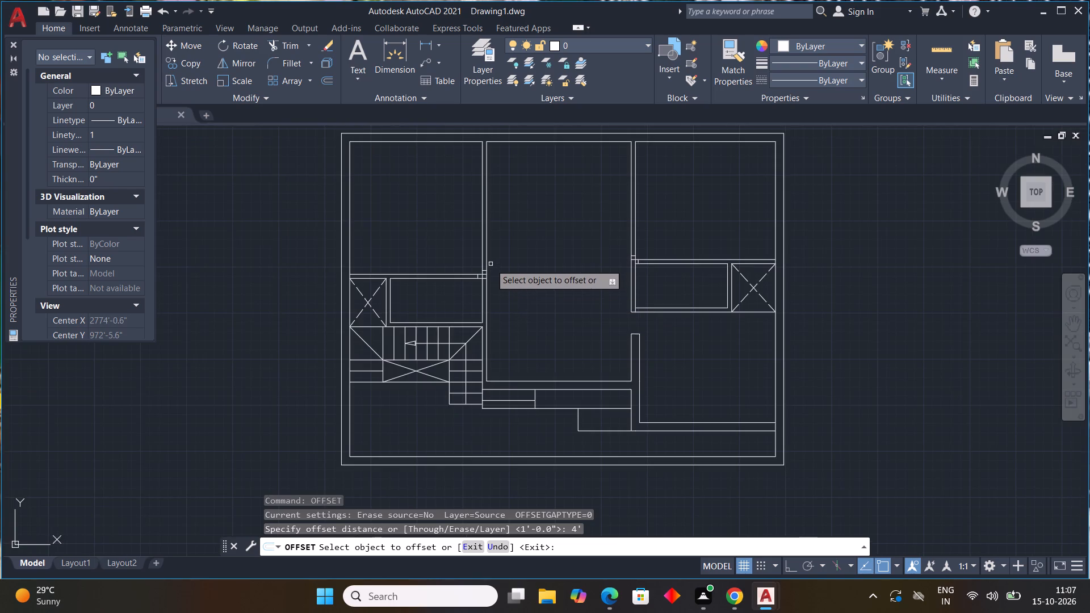
{"action": "scroll", "coordinate": [491, 264], "scroll_direction": "up", "scroll_amount": 2}
{"action": "left_click_drag", "start_coordinate": [471, 278], "coordinate": [478, 259]}
{"action": "left_click", "coordinate": [485, 232]}
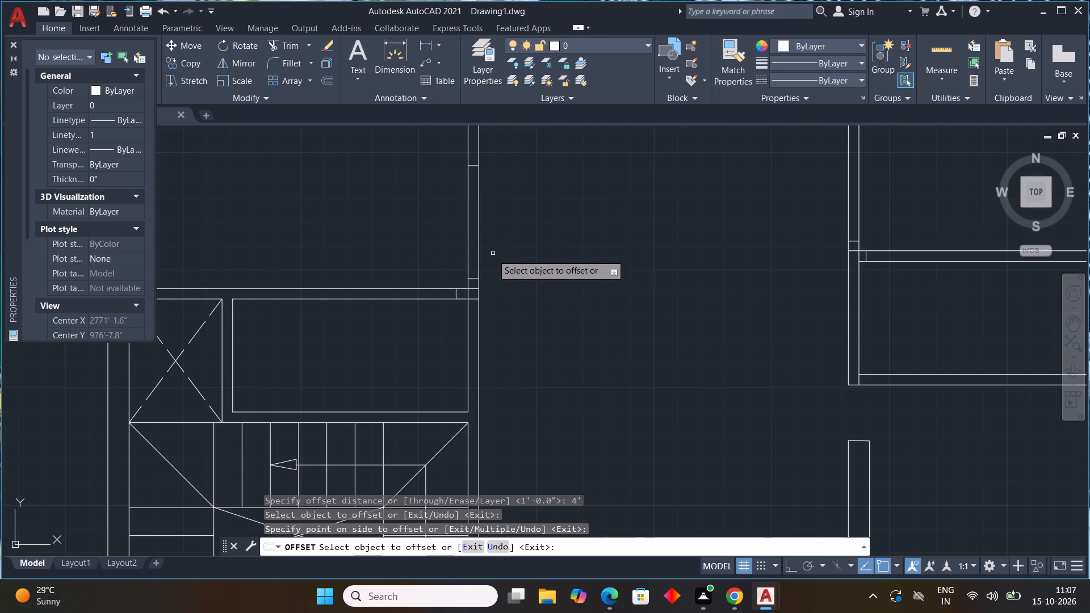
Offset the jamb line in the upper-right room's vertical partition upward by the same 4' distance.
{"action": "scroll", "coordinate": [781, 268], "scroll_direction": "up", "scroll_amount": 1}
{"action": "middle_click_drag", "start_coordinate": [775, 272], "coordinate": [560, 411]}
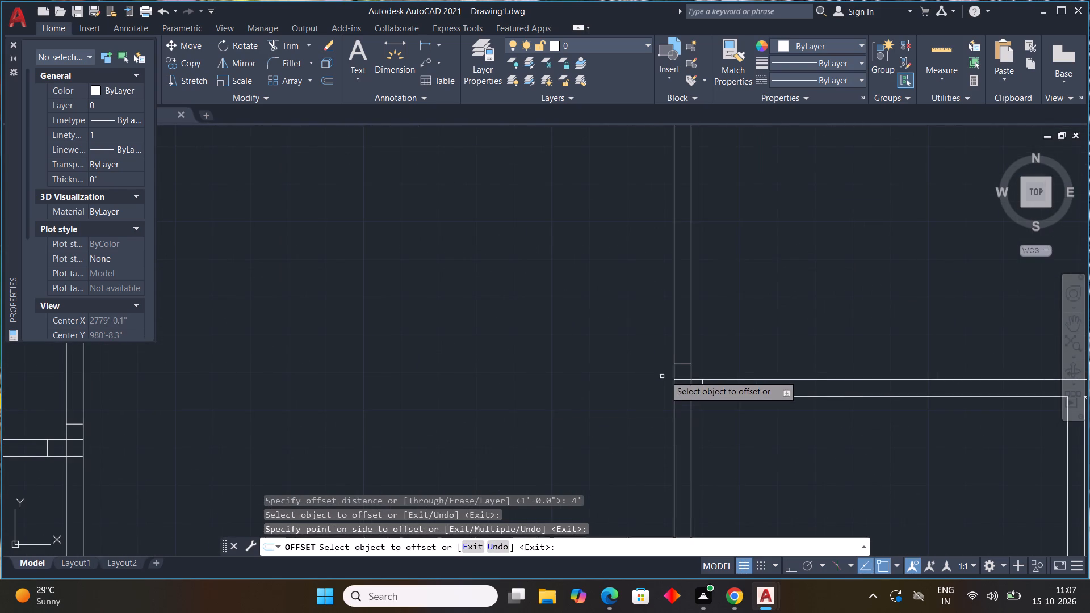
{"action": "left_click_drag", "start_coordinate": [684, 365], "coordinate": [684, 350]}
{"action": "left_click", "coordinate": [697, 292]}
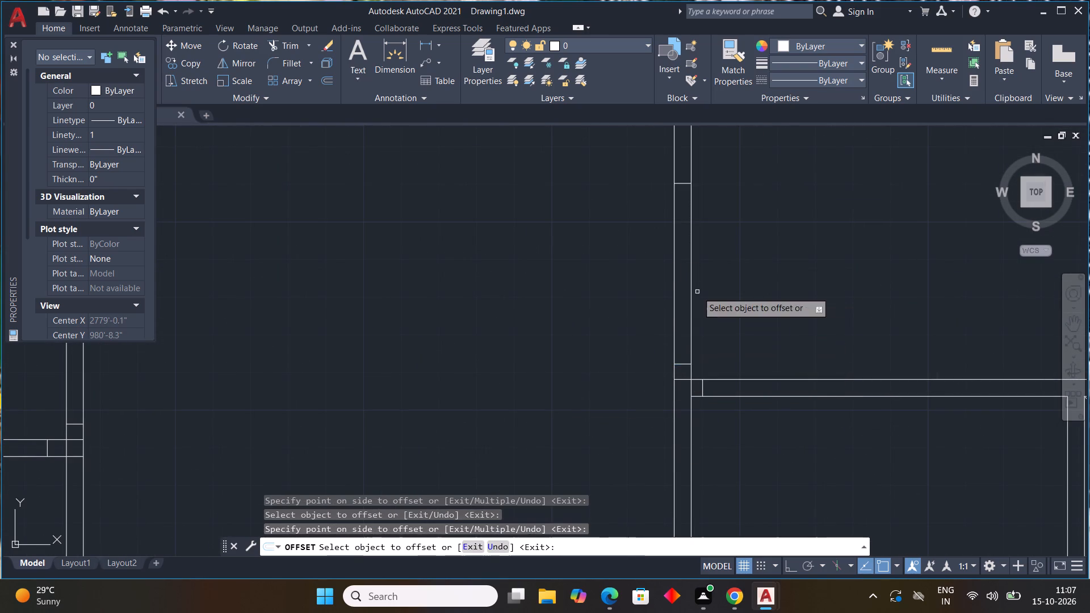
{"action": "scroll", "coordinate": [779, 346], "scroll_direction": "down", "scroll_amount": 3}
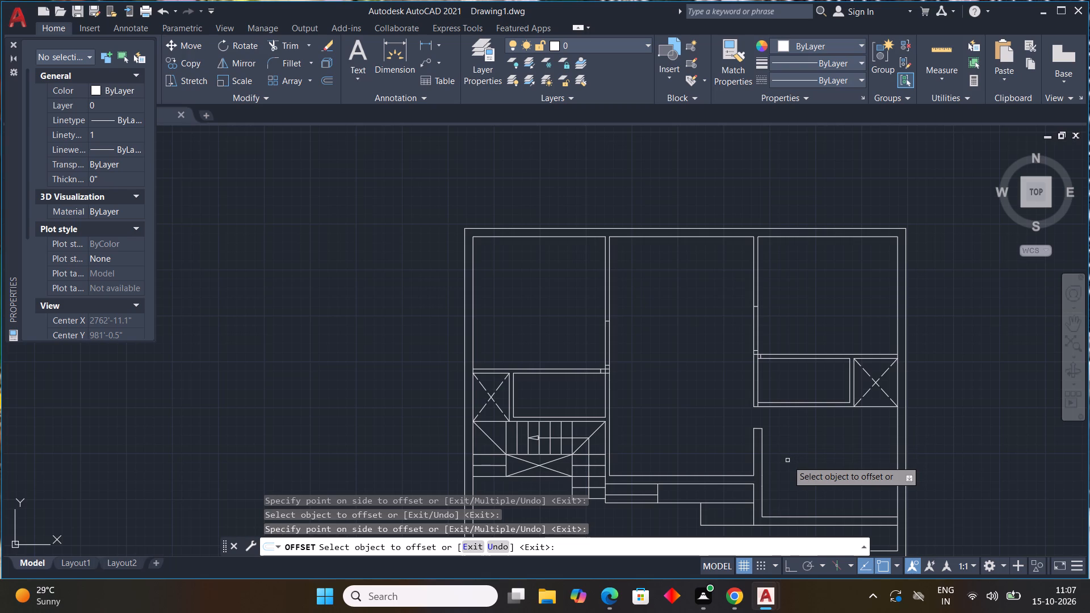
{"action": "key", "text": "Escape"}
Offset the jamb line in the upper-left room's horizontal partition 3' to the left, away from the corner.
{"action": "scroll", "coordinate": [636, 366], "scroll_direction": "up", "scroll_amount": 1}
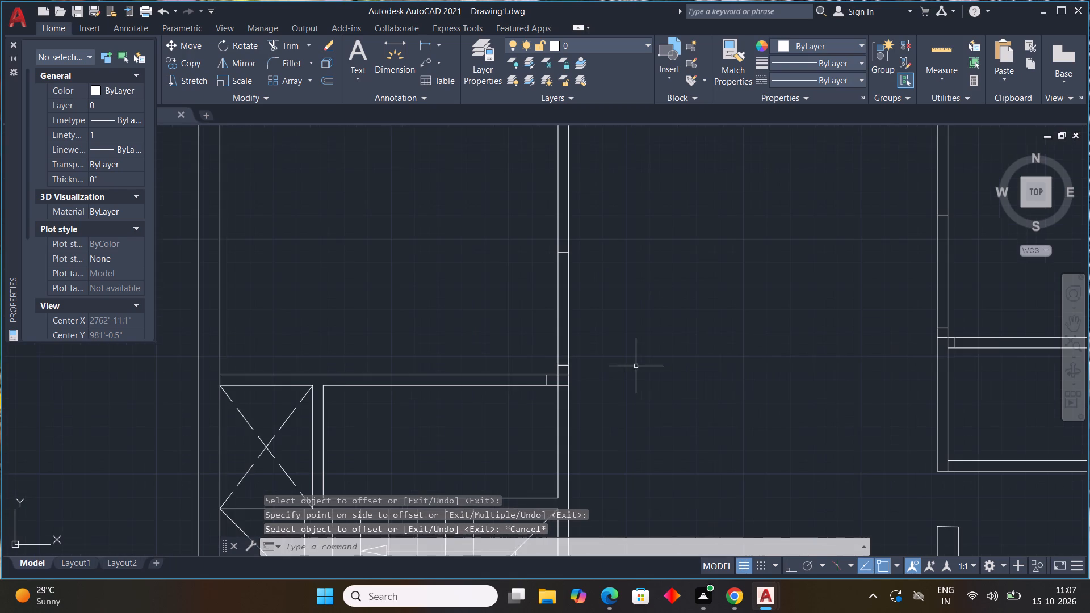
{"action": "scroll", "coordinate": [636, 366], "scroll_direction": "up", "scroll_amount": 1}
{"action": "key", "text": "space"}
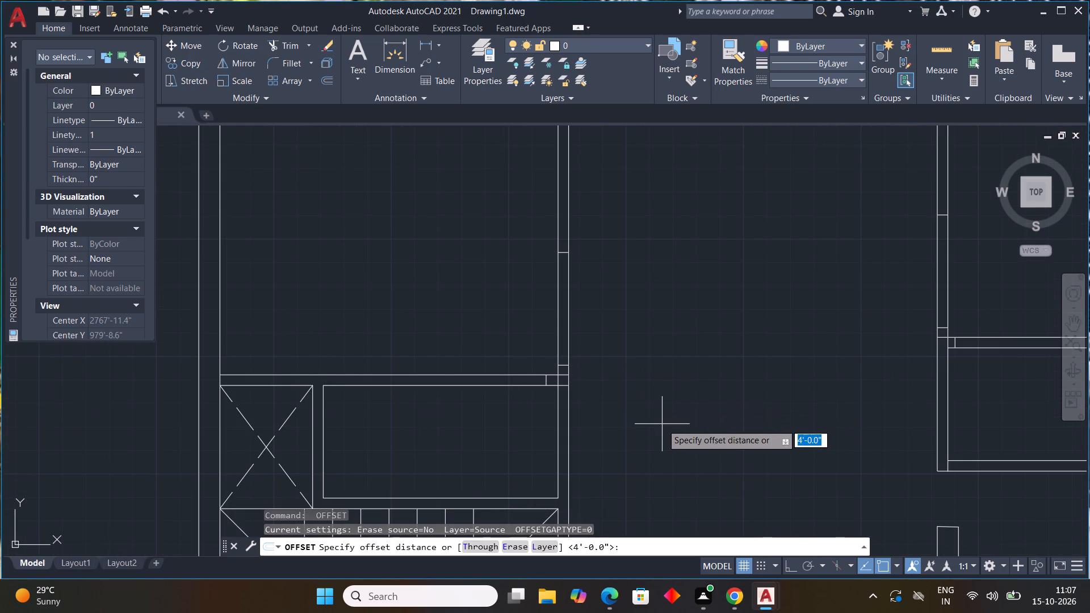
{"action": "type", "text": "3'"}
{"action": "key", "text": "Return"}
{"action": "left_click_drag", "start_coordinate": [545, 381], "coordinate": [543, 382]}
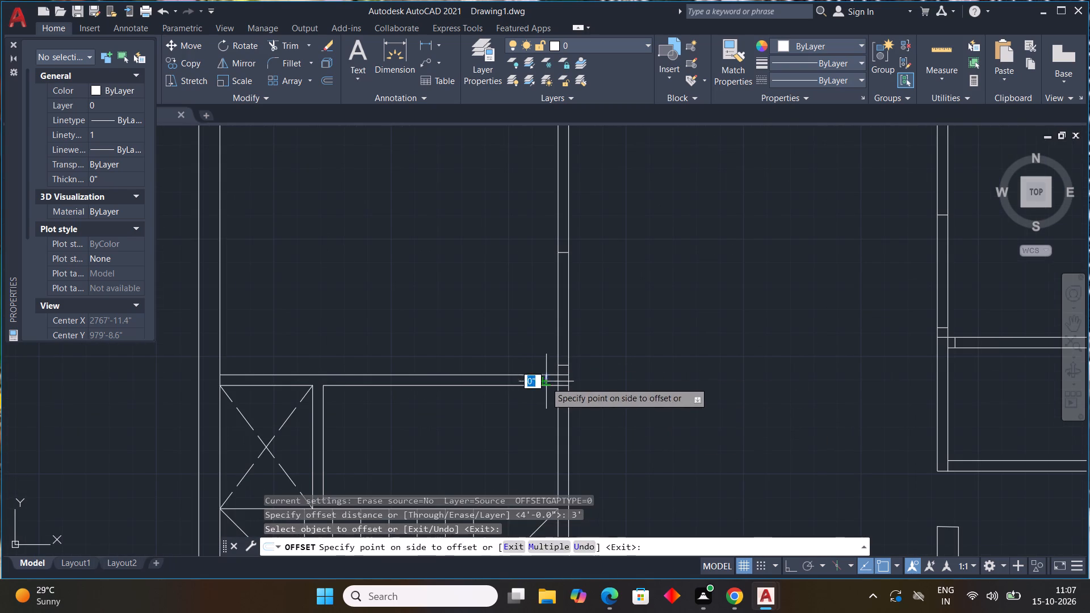
{"action": "left_click_drag", "start_coordinate": [543, 382], "coordinate": [526, 379]}
{"action": "left_click", "coordinate": [514, 379]}
Offset the jamb line in the upper-right room's horizontal partition to the right by the same 3' distance.
{"action": "scroll", "coordinate": [760, 375], "scroll_direction": "down", "scroll_amount": 1}
{"action": "middle_click_drag", "start_coordinate": [756, 376], "coordinate": [503, 389]}
{"action": "scroll", "coordinate": [632, 371], "scroll_direction": "up", "scroll_amount": 2}
{"action": "left_click", "coordinate": [627, 365]}
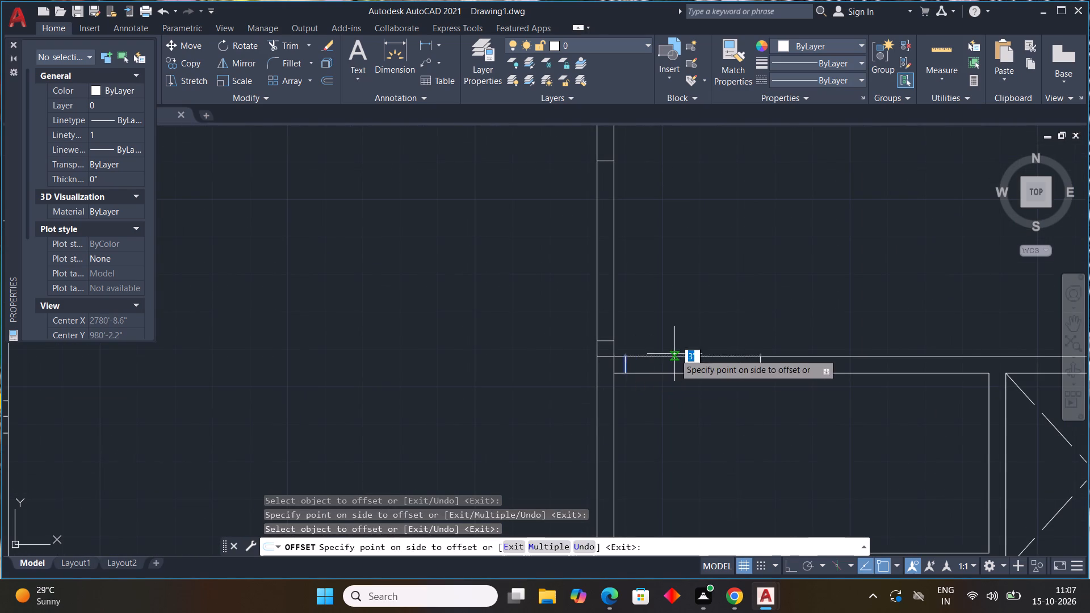
{"action": "left_click", "coordinate": [674, 354]}
{"action": "scroll", "coordinate": [722, 387], "scroll_direction": "down", "scroll_amount": 2}
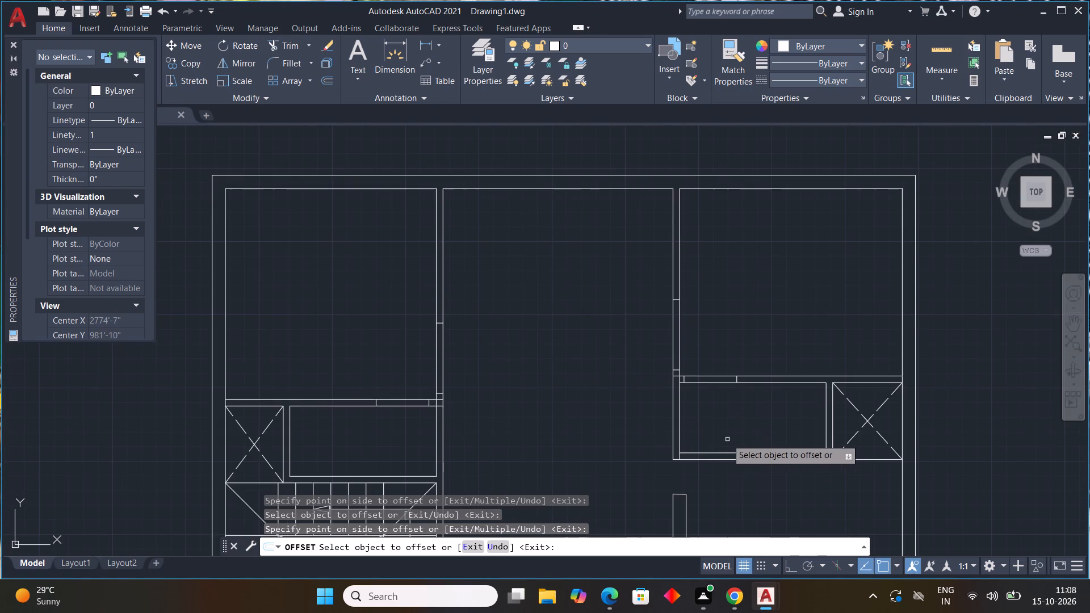
{"action": "key", "text": "Escape"}
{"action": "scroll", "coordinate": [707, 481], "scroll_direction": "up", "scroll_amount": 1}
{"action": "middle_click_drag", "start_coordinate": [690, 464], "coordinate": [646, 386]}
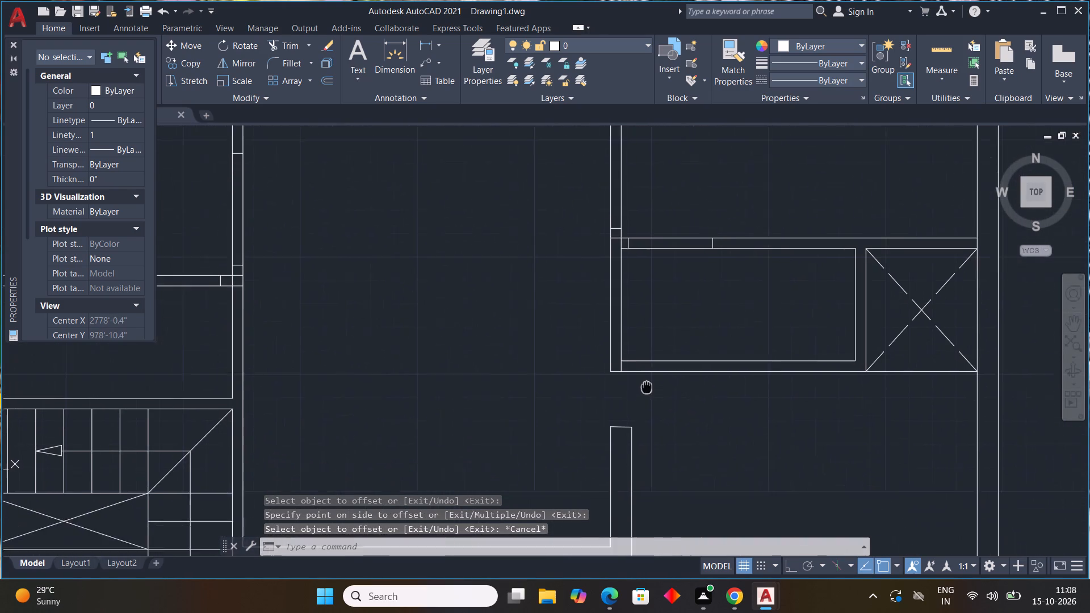
Offset the bottom line of the small right-hand room and dashed-cross space 3' downward.
{"action": "middle_click_drag", "start_coordinate": [646, 386], "coordinate": [644, 373]}
{"action": "key", "text": "space"}
{"action": "key", "text": "3"}
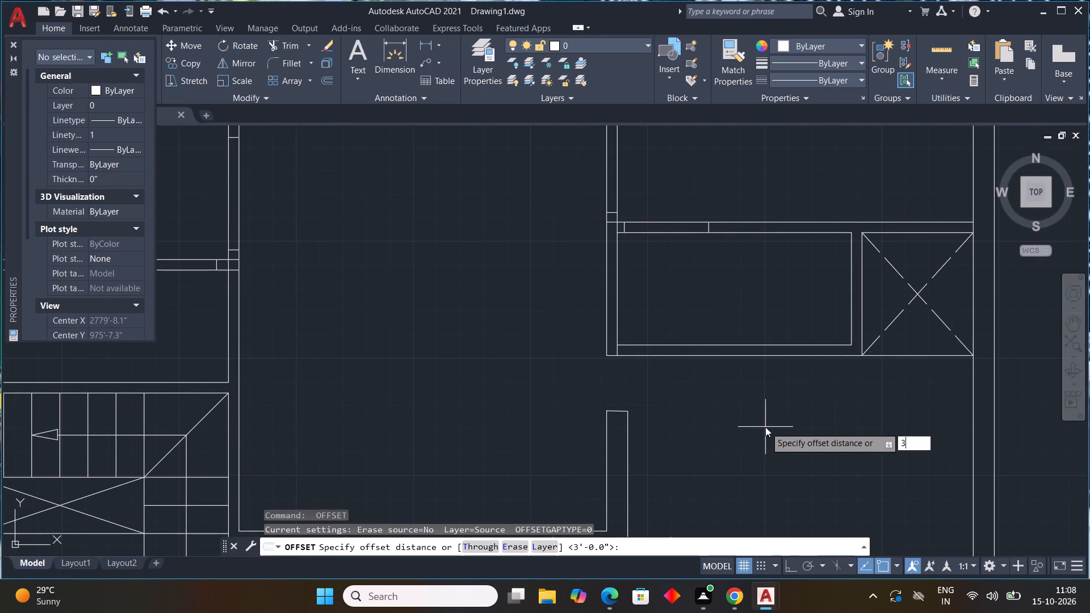
{"action": "key", "text": "apostrophe"}
{"action": "key", "text": "Return"}
{"action": "left_click_drag", "start_coordinate": [691, 355], "coordinate": [696, 362]}
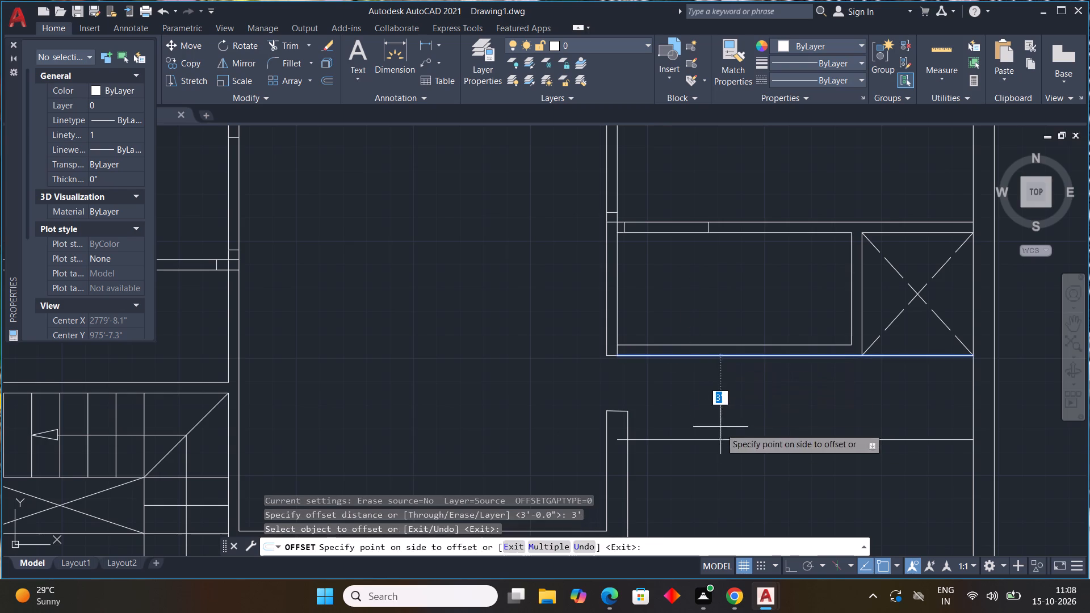
{"action": "left_click", "coordinate": [723, 434]}
{"action": "key", "text": "Escape"}
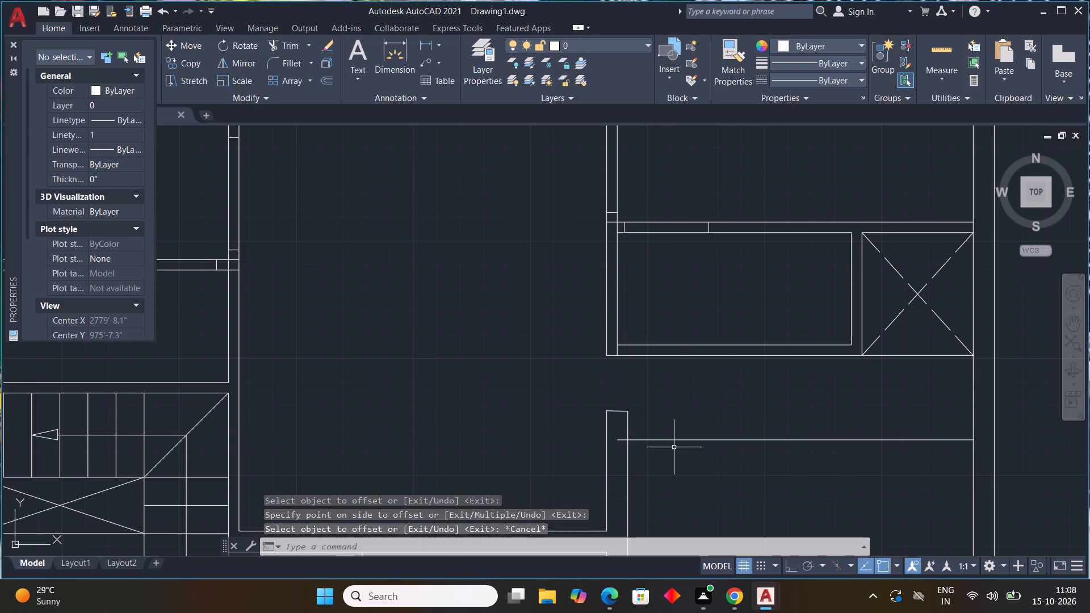
Stretch the left end of the offset line to the outer face of the 9" vertical wall stub.
{"action": "scroll", "coordinate": [659, 450], "scroll_direction": "up", "scroll_amount": 1}
{"action": "left_click", "coordinate": [660, 435]}
{"action": "left_click_drag", "start_coordinate": [593, 436], "coordinate": [585, 436]}
{"action": "left_click_drag", "start_coordinate": [573, 436], "coordinate": [581, 435]}
{"action": "key", "text": "Escape"}
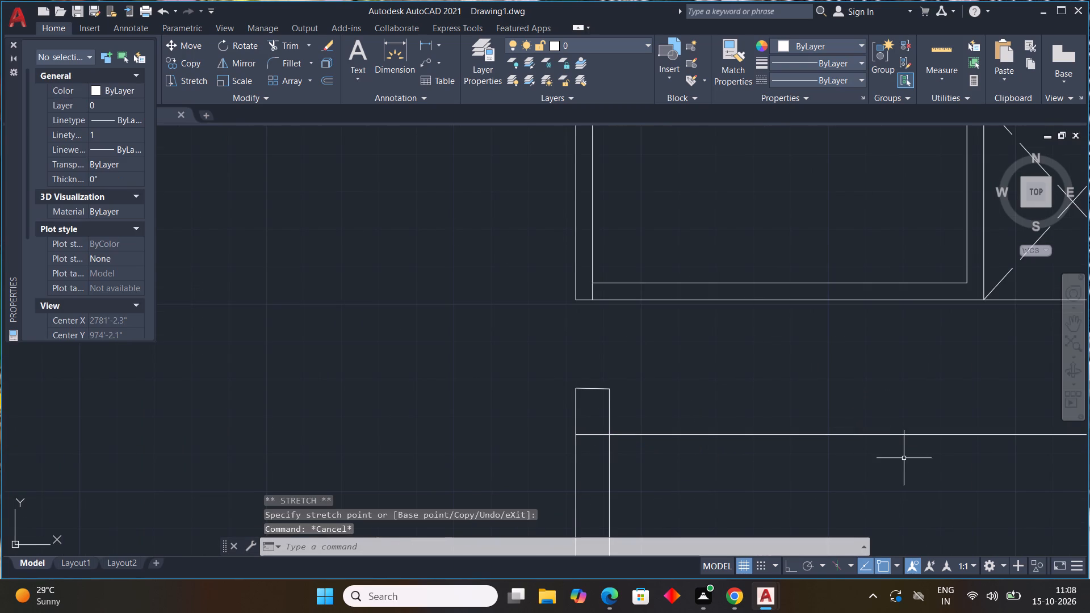
Trim the excess offset line and the wall stub's top so the stub ends at the 3' offset.
{"action": "key", "text": "t"}
{"action": "type", "text": "R"}
{"action": "key", "text": "space"}
{"action": "left_click_drag", "start_coordinate": [777, 405], "coordinate": [777, 464]}
{"action": "left_click_drag", "start_coordinate": [542, 403], "coordinate": [556, 410]}
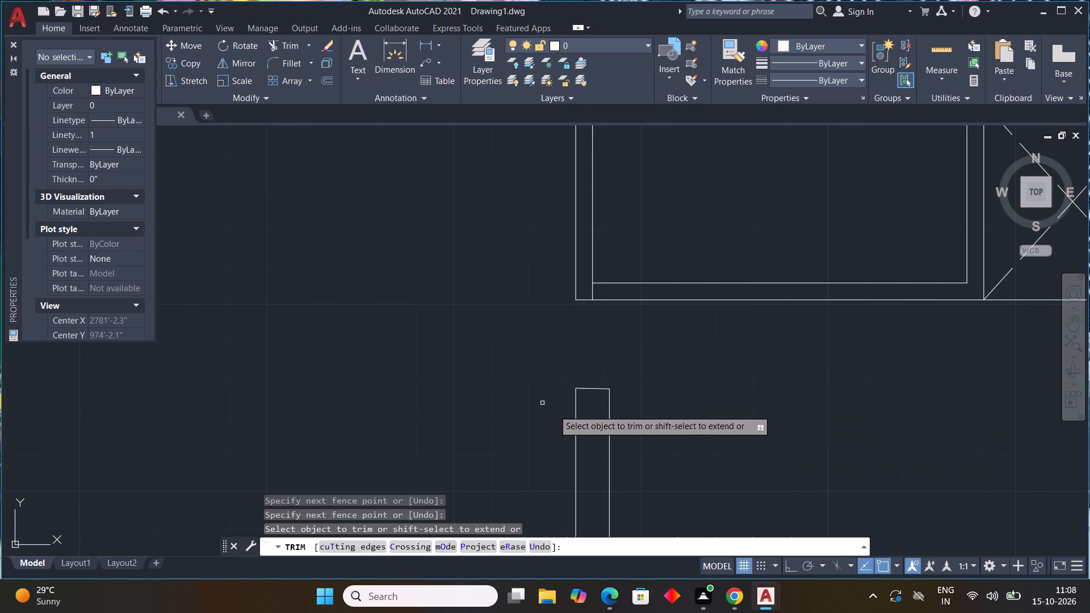
{"action": "left_click_drag", "start_coordinate": [556, 410], "coordinate": [678, 405]}
{"action": "left_click_drag", "start_coordinate": [604, 371], "coordinate": [587, 398]}
Trim the overlapping lines at the small right-hand room's lower and upper partition corners.
{"action": "scroll", "coordinate": [681, 355], "scroll_direction": "down", "scroll_amount": 2}
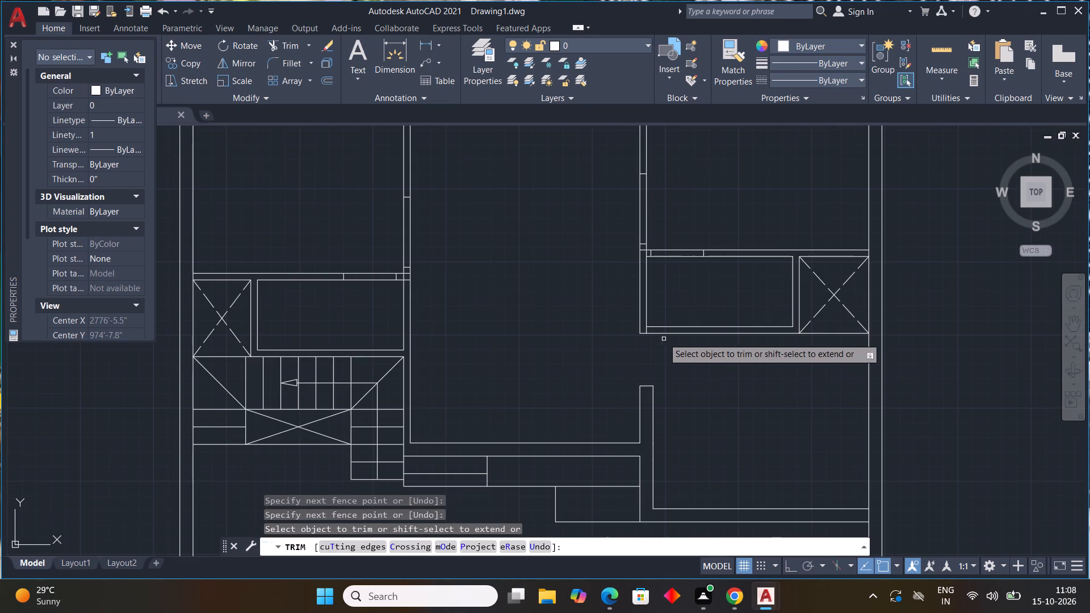
{"action": "scroll", "coordinate": [652, 330], "scroll_direction": "up", "scroll_amount": 2}
{"action": "left_click_drag", "start_coordinate": [636, 328], "coordinate": [657, 322]}
{"action": "middle_click_drag", "start_coordinate": [686, 267], "coordinate": [648, 408]}
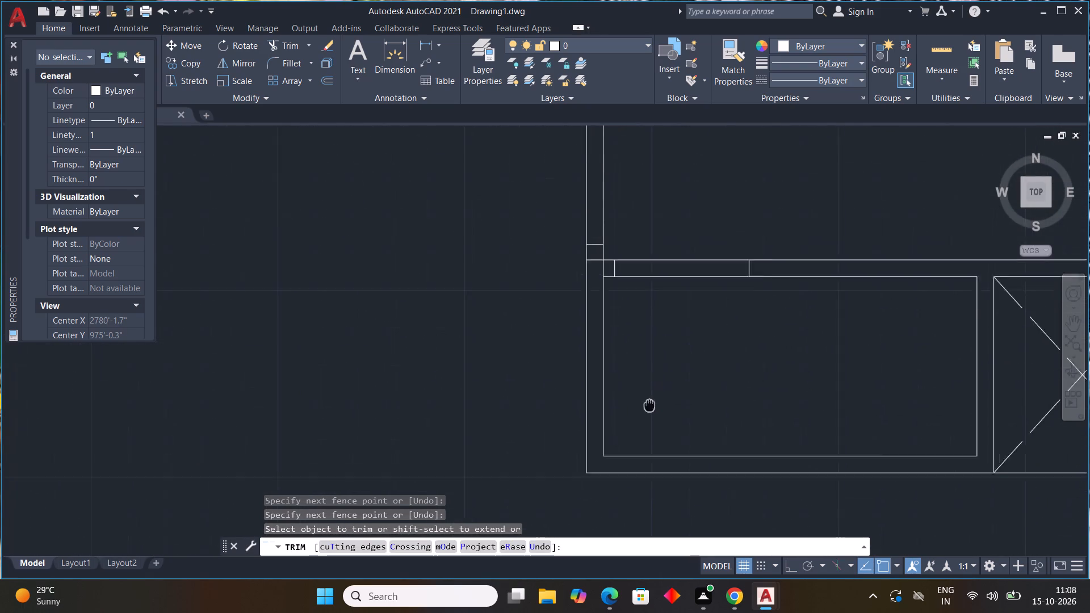
{"action": "middle_click_drag", "start_coordinate": [648, 408], "coordinate": [631, 427]}
{"action": "scroll", "coordinate": [584, 295], "scroll_direction": "up", "scroll_amount": 2}
{"action": "left_click_drag", "start_coordinate": [596, 292], "coordinate": [579, 287]}
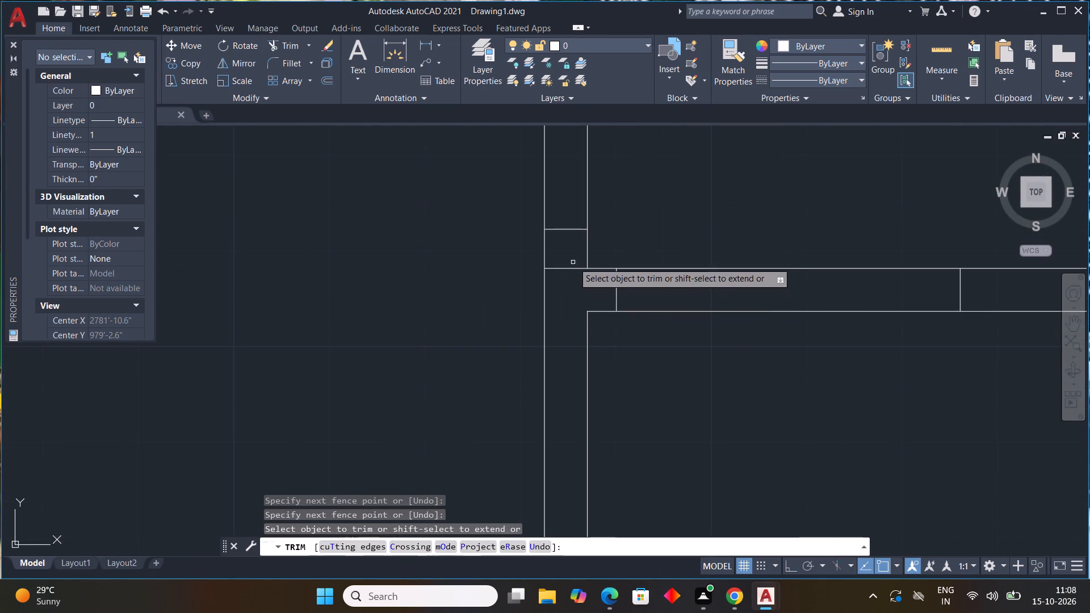
{"action": "left_click_drag", "start_coordinate": [574, 257], "coordinate": [571, 282]}
Trim the 3' opening in the upper-right room's horizontal partition and the 4' opening in its vertical partition.
{"action": "left_click_drag", "start_coordinate": [718, 242], "coordinate": [746, 370]}
{"action": "scroll", "coordinate": [732, 350], "scroll_direction": "down", "scroll_amount": 3}
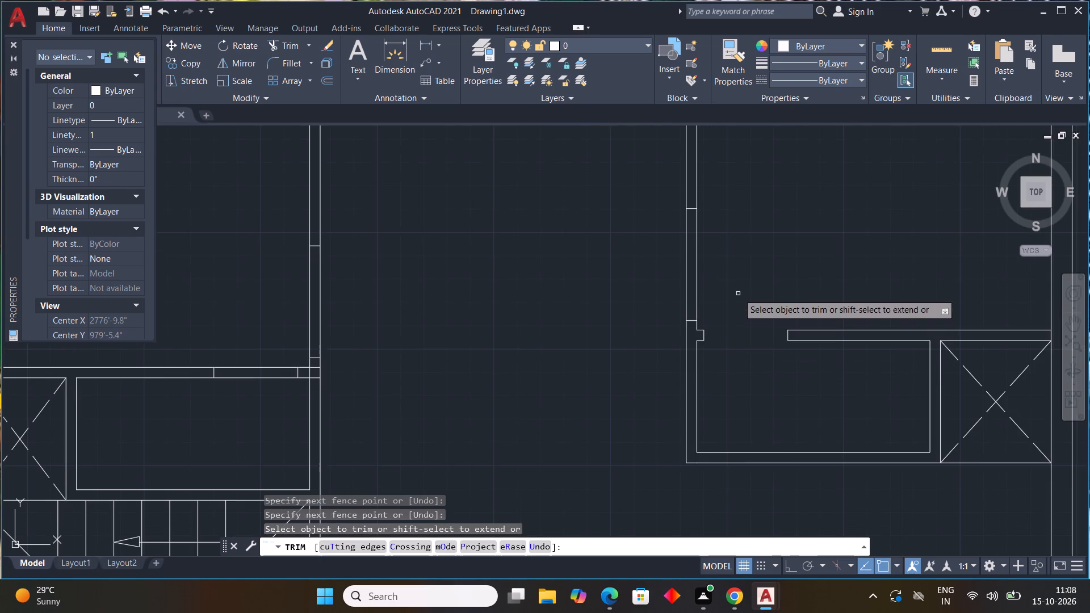
{"action": "middle_click_drag", "start_coordinate": [737, 292], "coordinate": [747, 334]}
{"action": "left_click_drag", "start_coordinate": [610, 302], "coordinate": [726, 305]}
Trim both faces of the upper-left room's vertical partition between the jamb lines to cut the 4' opening.
{"action": "scroll", "coordinate": [741, 329], "scroll_direction": "down", "scroll_amount": 2}
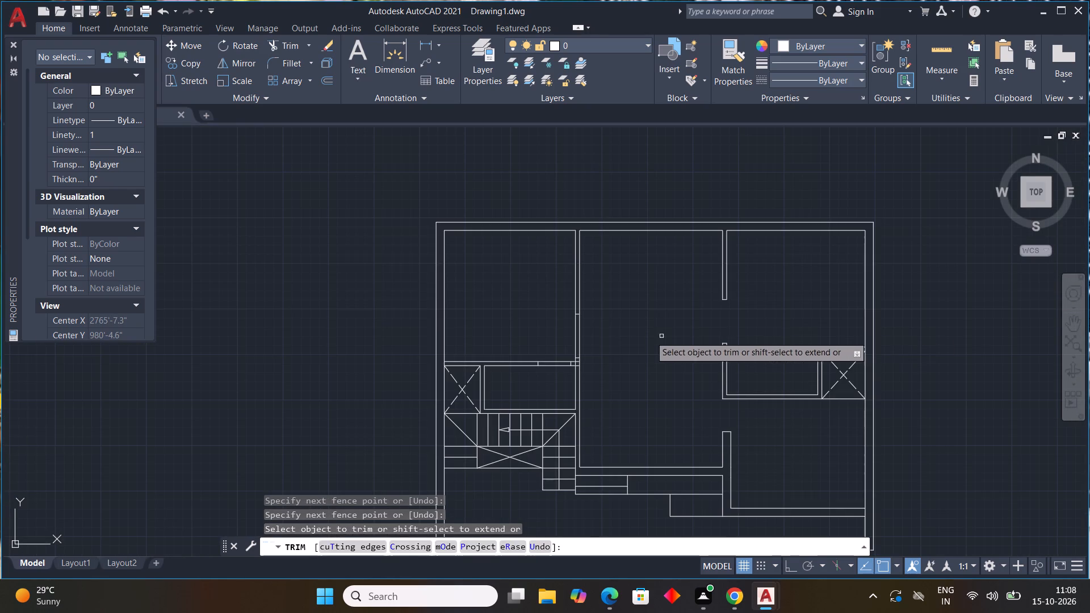
{"action": "left_click_drag", "start_coordinate": [574, 340], "coordinate": [616, 334]}
{"action": "scroll", "coordinate": [596, 366], "scroll_direction": "up", "scroll_amount": 2}
{"action": "left_click_drag", "start_coordinate": [517, 294], "coordinate": [537, 292]}
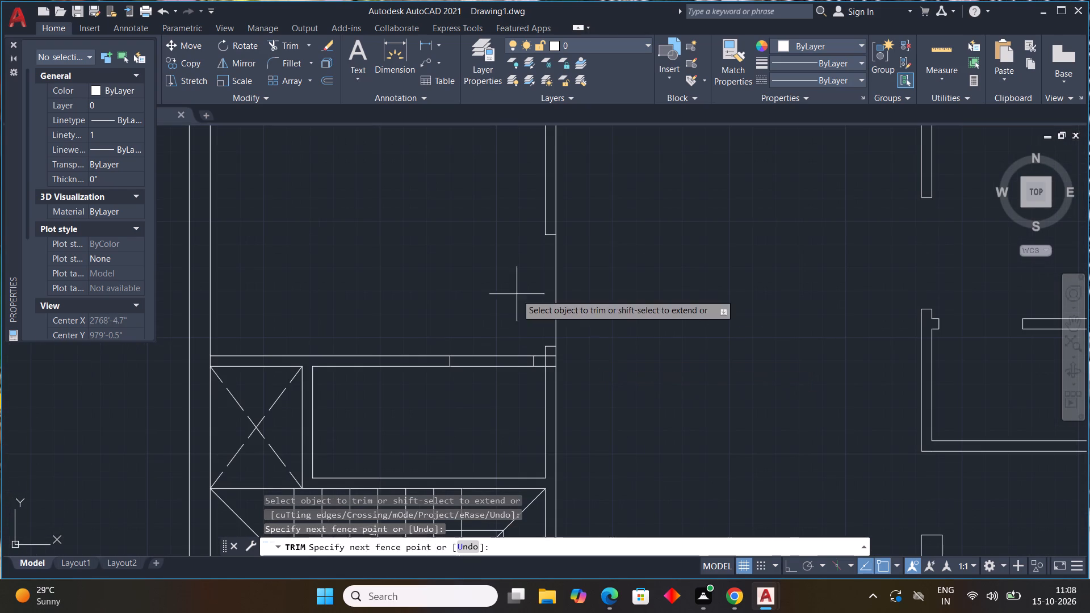
{"action": "left_click_drag", "start_coordinate": [537, 292], "coordinate": [615, 292]}
Trim the overlapping lines at the upper-left room's partition corner and cut the 3' opening in its horizontal partition.
{"action": "scroll", "coordinate": [594, 343], "scroll_direction": "up", "scroll_amount": 4}
{"action": "scroll", "coordinate": [507, 360], "scroll_direction": "down", "scroll_amount": 1}
{"action": "middle_click_drag", "start_coordinate": [534, 354], "coordinate": [753, 232]}
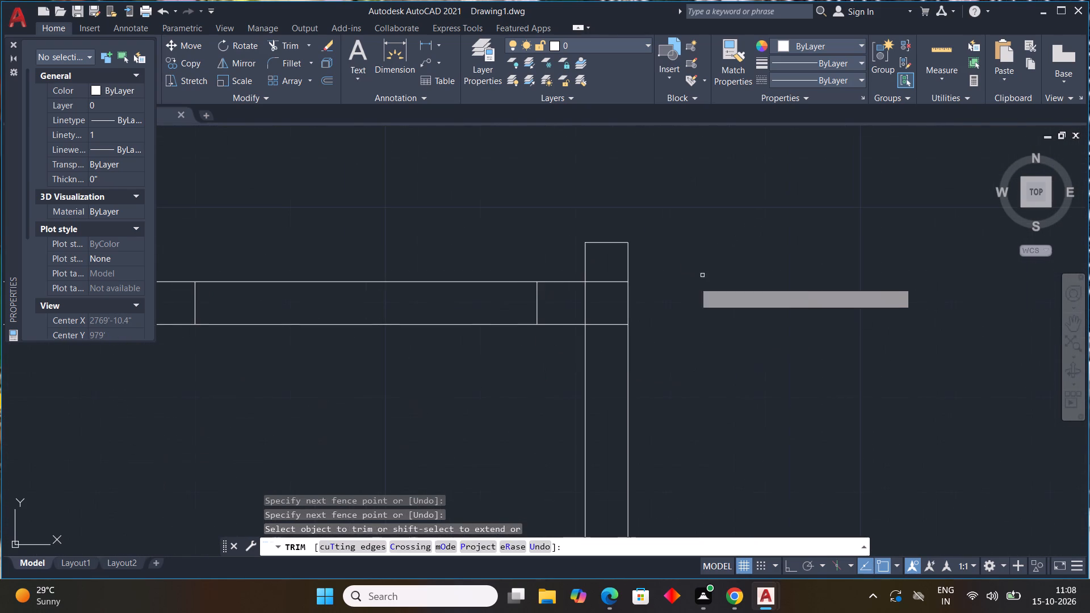
{"action": "left_click_drag", "start_coordinate": [603, 269], "coordinate": [586, 367]}
{"action": "left_click_drag", "start_coordinate": [597, 317], "coordinate": [555, 305]}
{"action": "scroll", "coordinate": [583, 313], "scroll_direction": "down", "scroll_amount": 4}
{"action": "left_click_drag", "start_coordinate": [556, 297], "coordinate": [555, 335]}
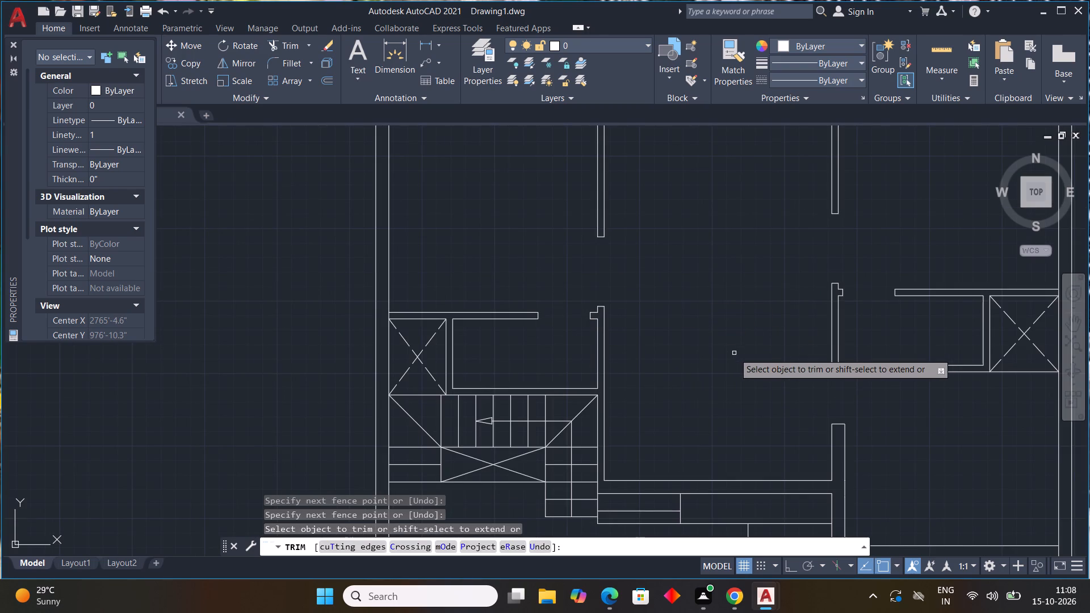
{"action": "scroll", "coordinate": [736, 359], "scroll_direction": "down", "scroll_amount": 1}
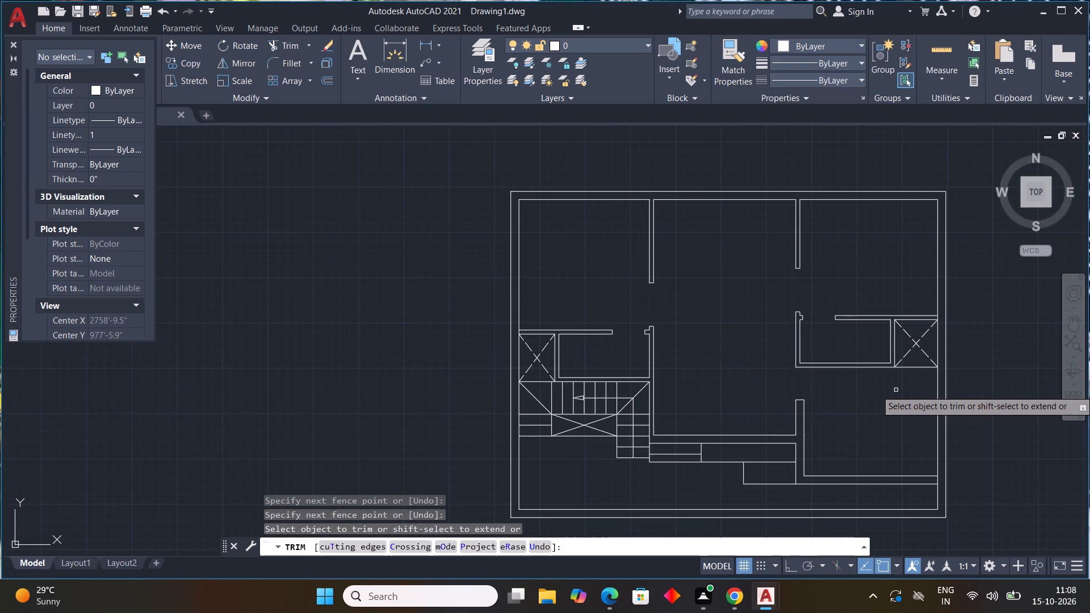
{"action": "key", "text": "Escape"}
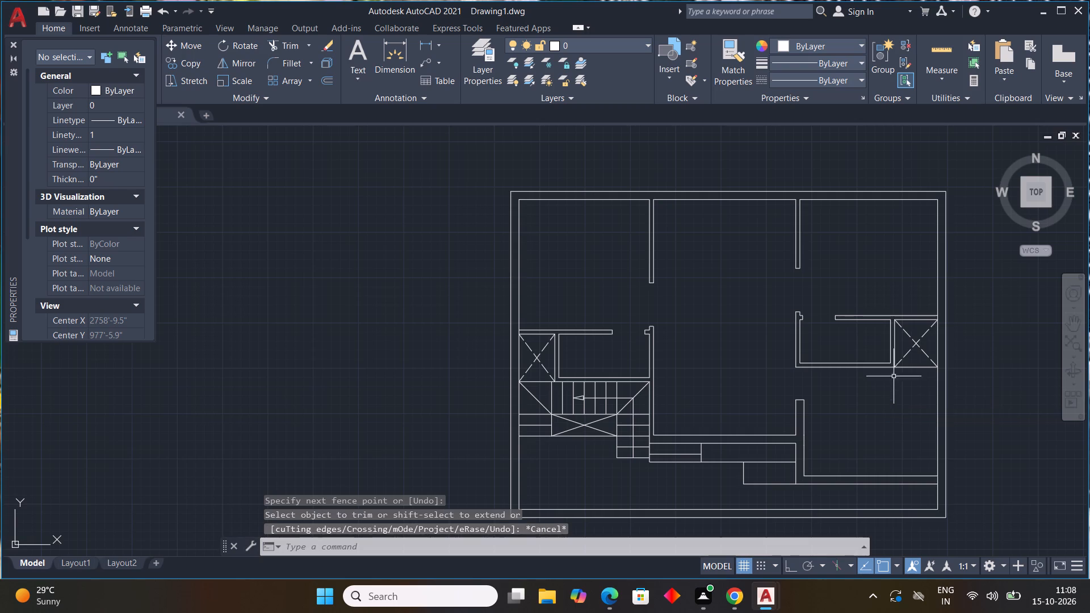
Draw a jamb line across the wall below the central room, near the room's lower-left inner corner.
{"action": "type", "text": "L"}
{"action": "key", "text": "space"}
{"action": "scroll", "coordinate": [675, 453], "scroll_direction": "up", "scroll_amount": 3}
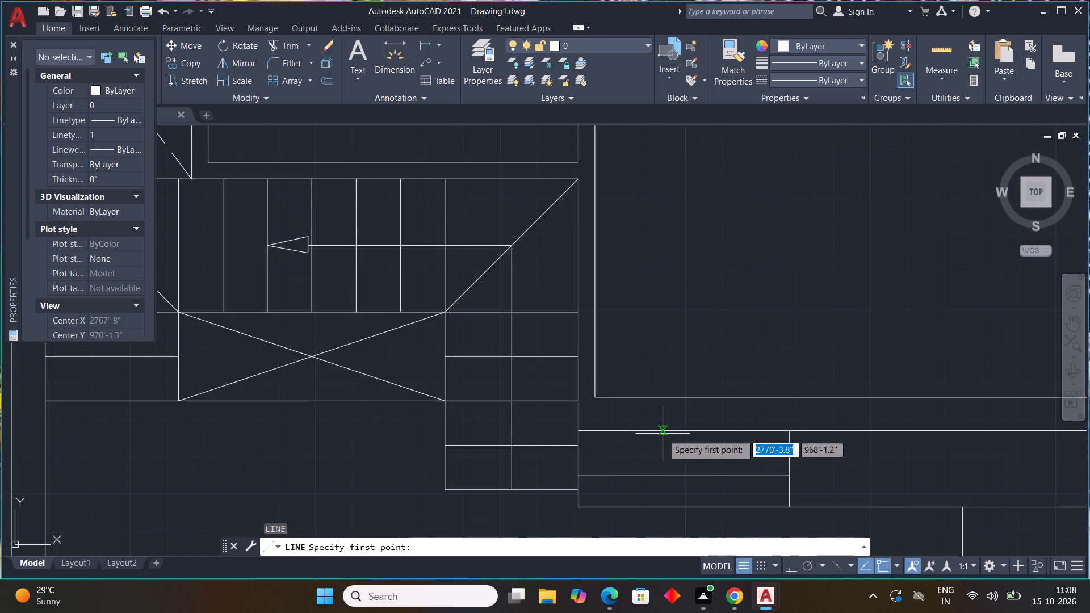
{"action": "middle_click_drag", "start_coordinate": [648, 421], "coordinate": [561, 358]}
{"action": "scroll", "coordinate": [539, 367], "scroll_direction": "up", "scroll_amount": 1}
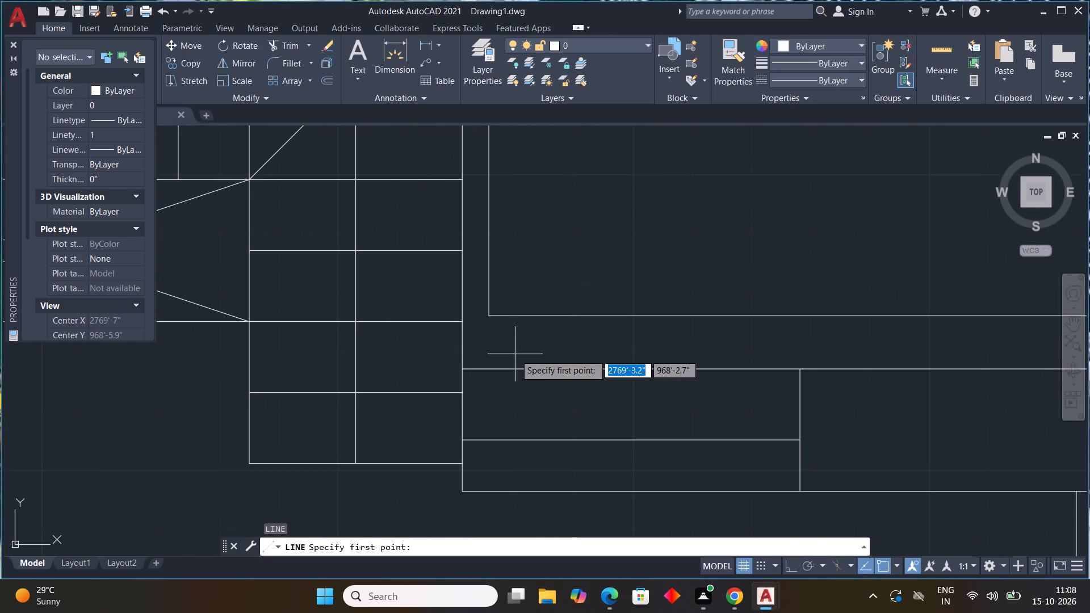
{"action": "left_click", "coordinate": [508, 315]}
{"action": "left_click", "coordinate": [511, 365]}
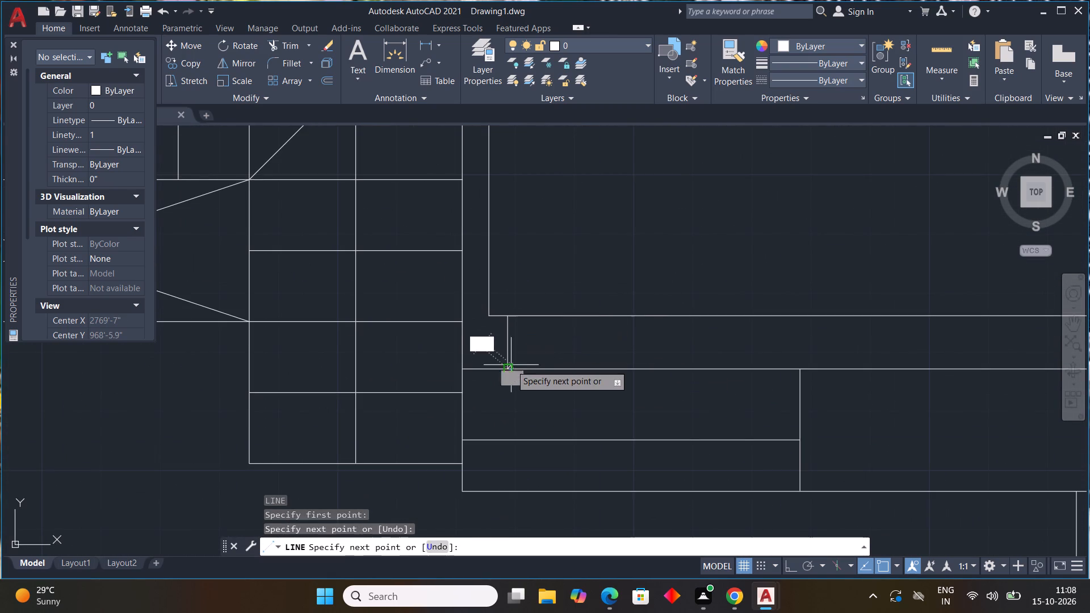
{"action": "key", "text": "Escape"}
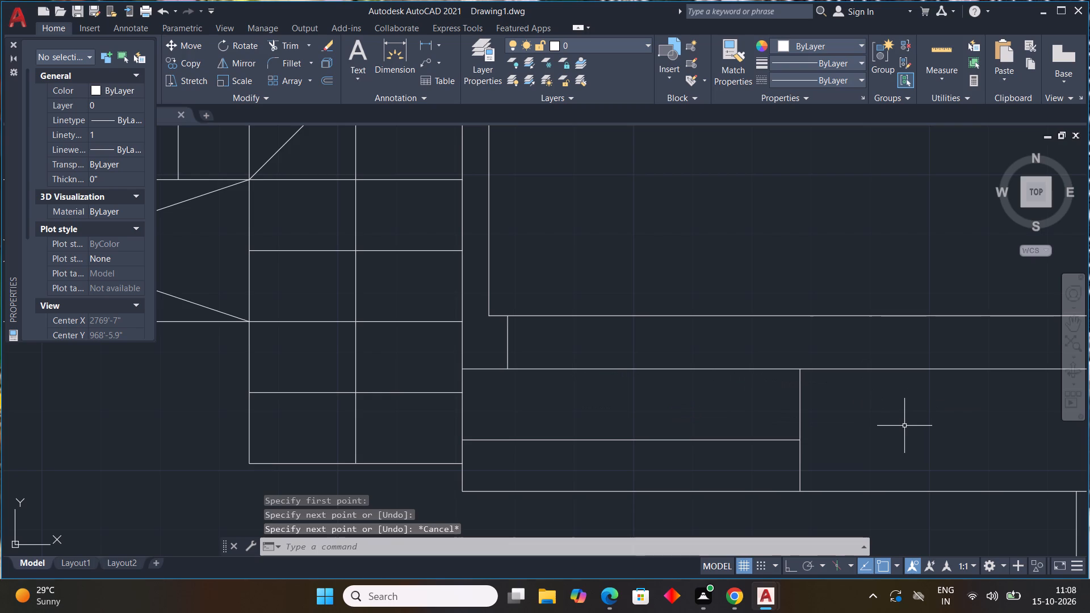
Offset the central room's bottom-wall jamb line 4' to the right to mark the opening's other side.
{"action": "type", "text": "OFF 4'"}
{"action": "key", "text": "Return"}
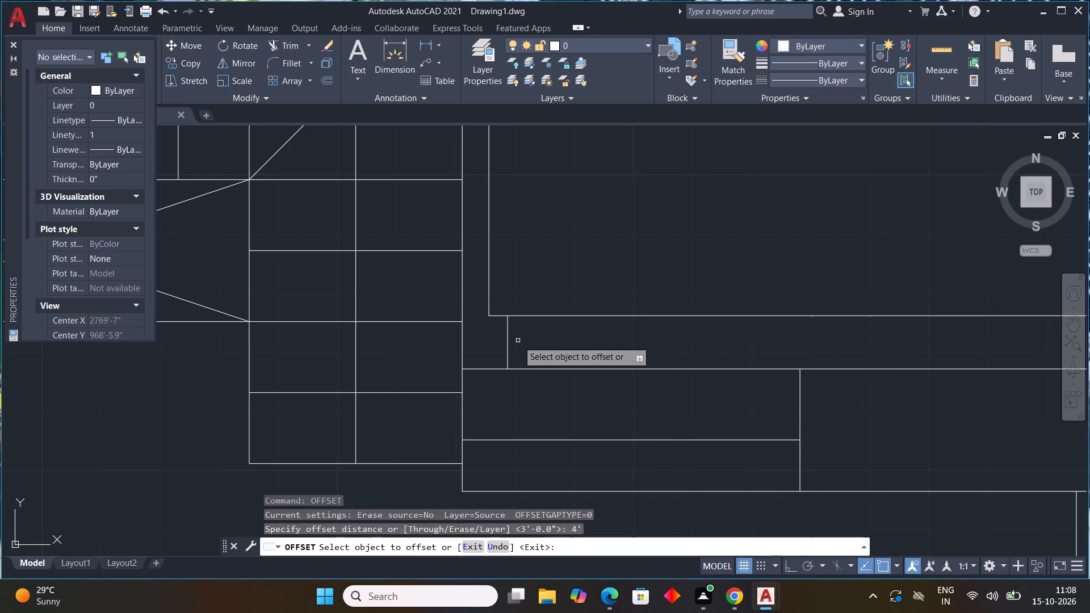
{"action": "left_click", "coordinate": [507, 338]}
{"action": "left_click", "coordinate": [659, 375]}
{"action": "key", "text": "Escape"}
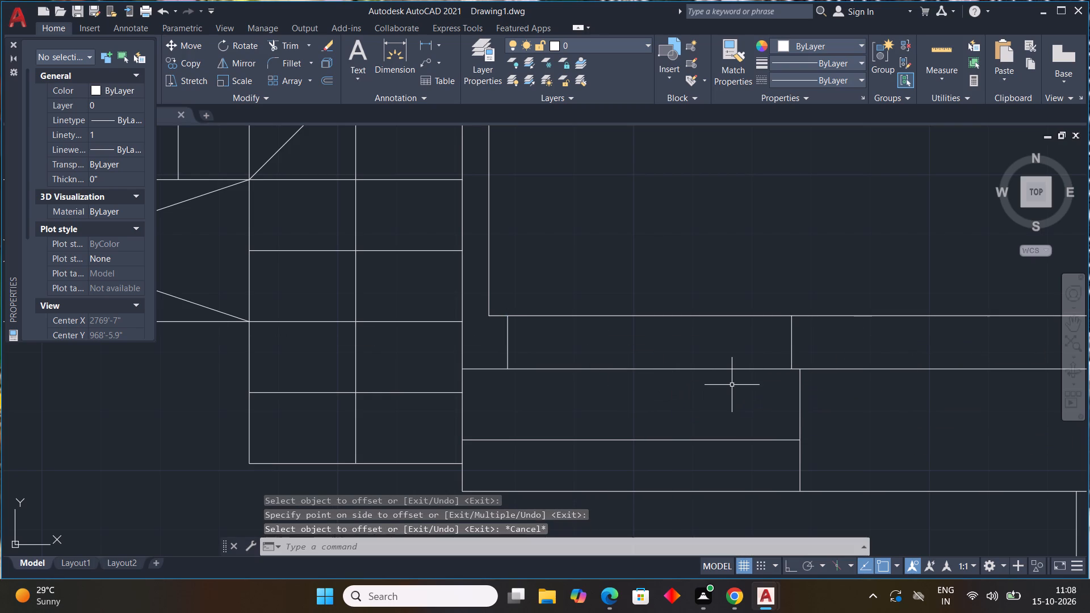
Trim the wall's inner line between the two jambs below the central room.
{"action": "type", "text": "TR"}
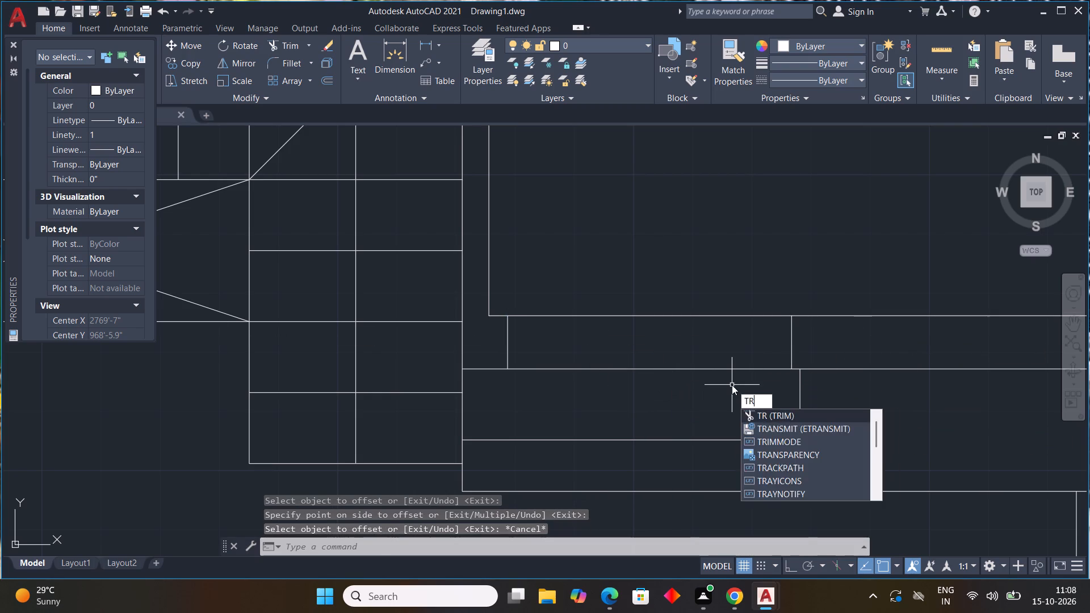
{"action": "key", "text": "space"}
{"action": "left_click_drag", "start_coordinate": [655, 289], "coordinate": [644, 330]}
{"action": "key", "text": "Escape"}
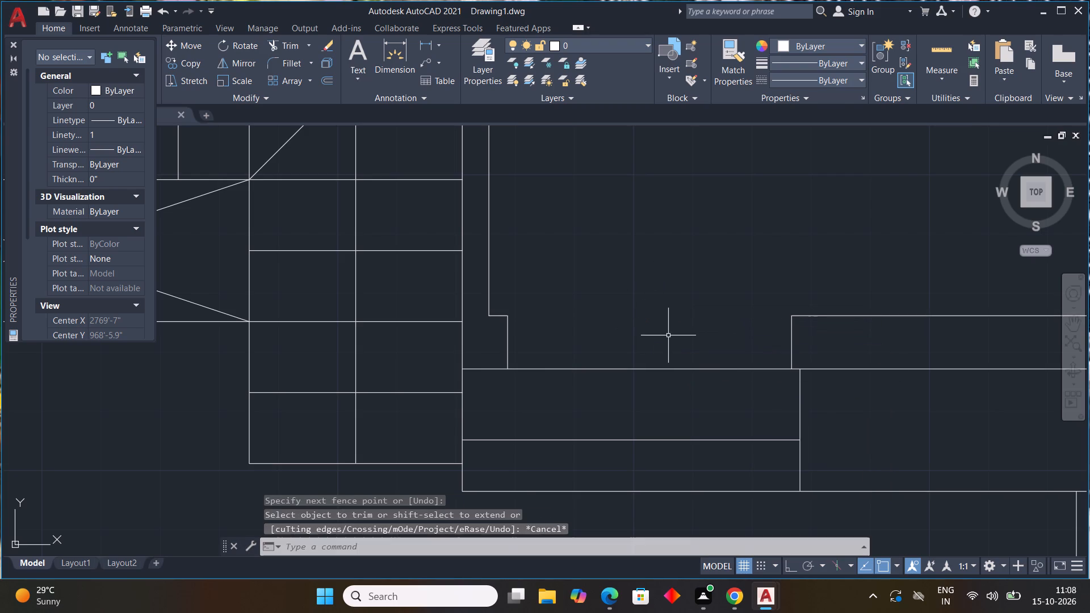
Review the whole floor plan, examining the staircase, small rooms and wall openings.
{"action": "scroll", "coordinate": [668, 335], "scroll_direction": "down", "scroll_amount": 4}
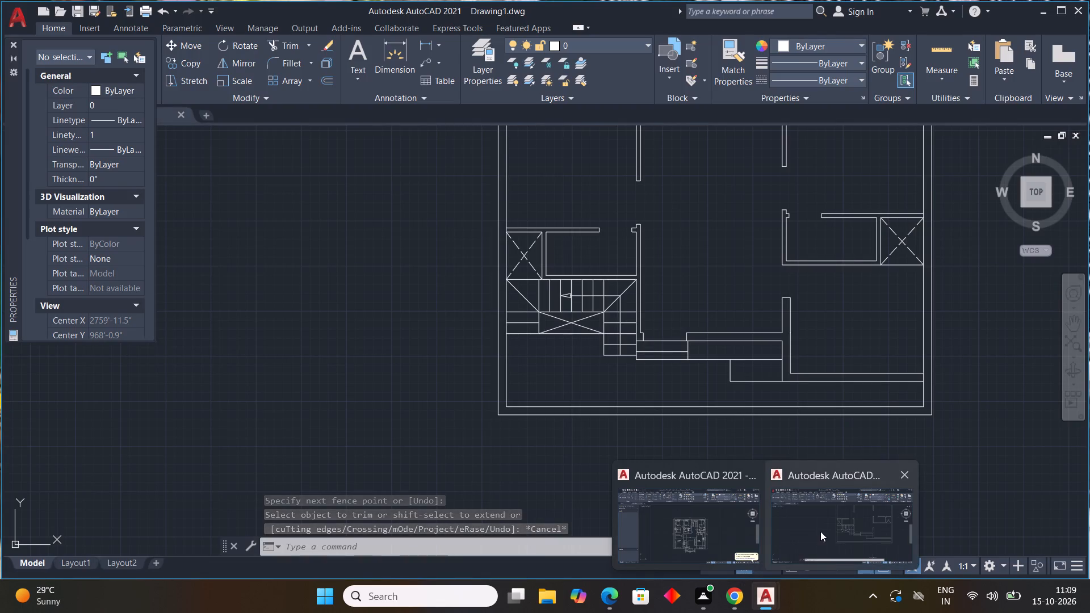
{"action": "left_click", "coordinate": [821, 531]}
{"action": "scroll", "coordinate": [817, 322], "scroll_direction": "down", "scroll_amount": 3}
{"action": "scroll", "coordinate": [815, 322], "scroll_direction": "up", "scroll_amount": 3}
{"action": "middle_click_drag", "start_coordinate": [812, 322], "coordinate": [756, 360]}
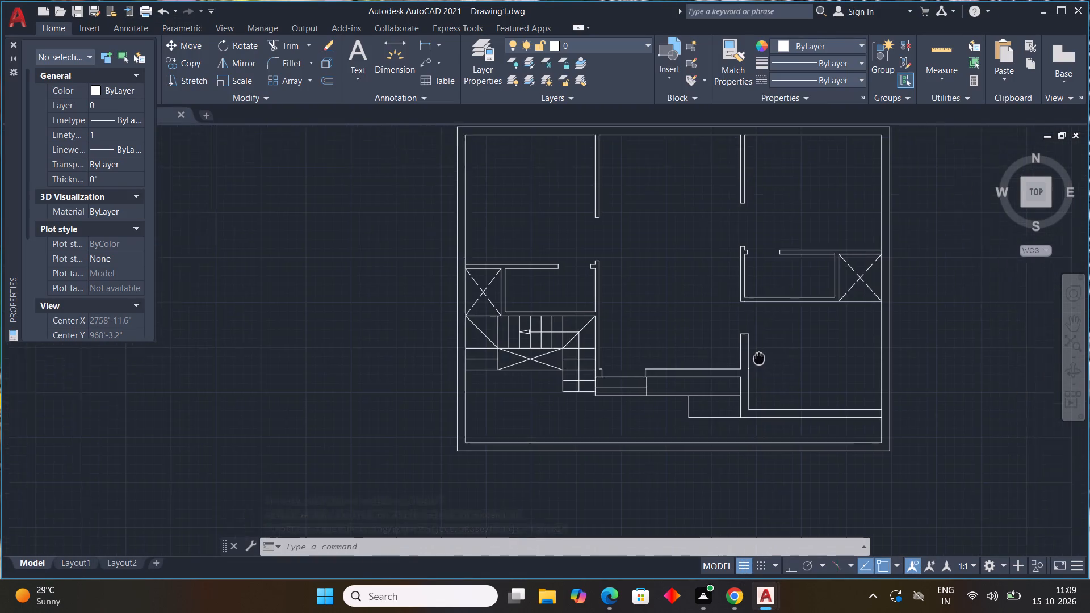
{"action": "middle_click_drag", "start_coordinate": [756, 360], "coordinate": [564, 426]}
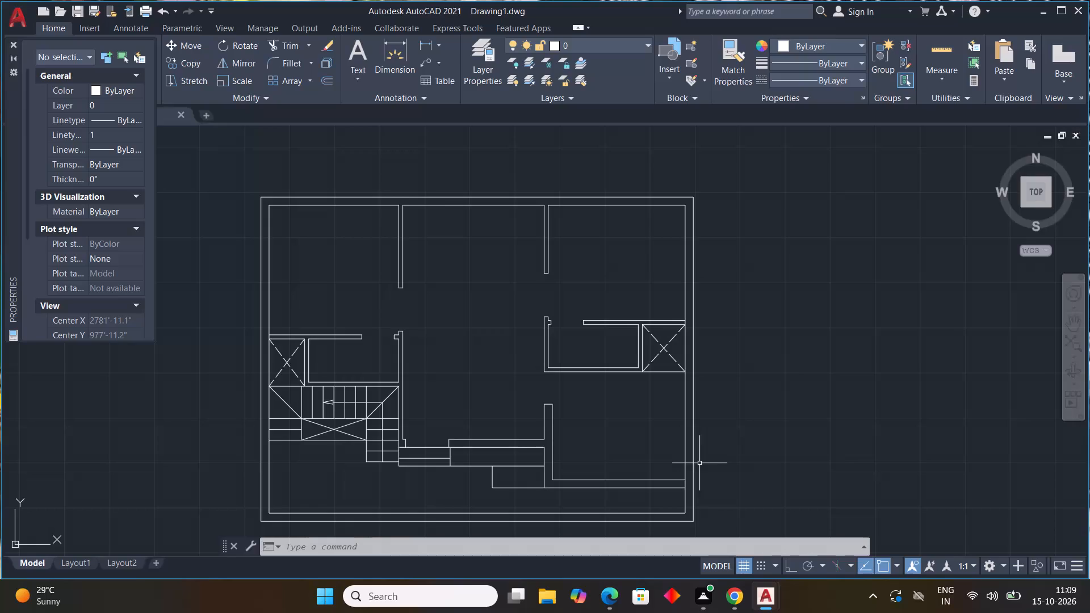
{"action": "scroll", "coordinate": [495, 356], "scroll_direction": "down", "scroll_amount": 3}
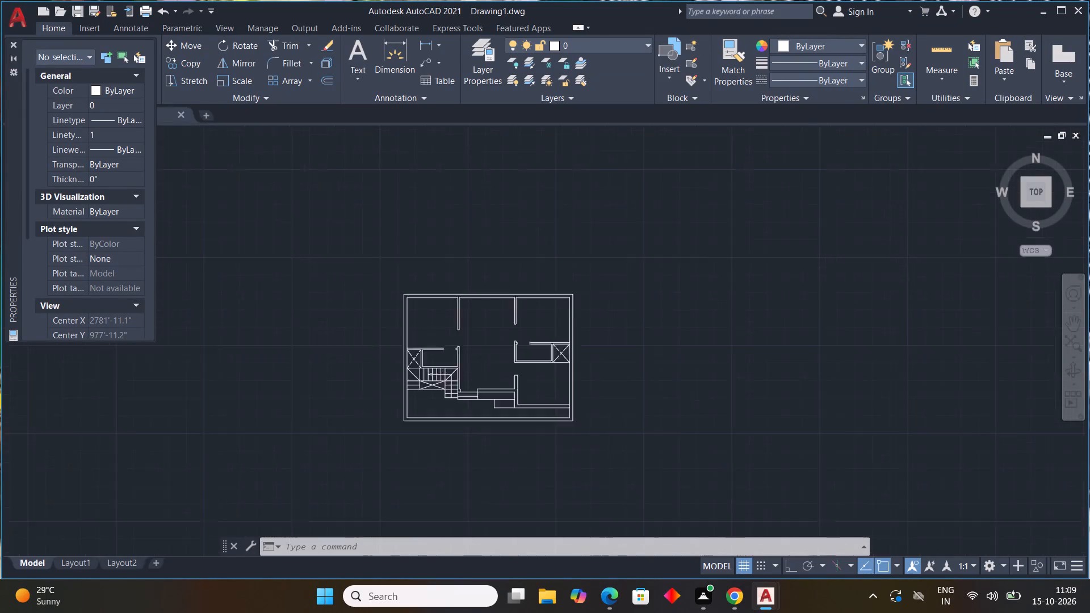
{"action": "scroll", "coordinate": [479, 376], "scroll_direction": "up", "scroll_amount": 4}
{"action": "middle_click_drag", "start_coordinate": [478, 377], "coordinate": [597, 385]}
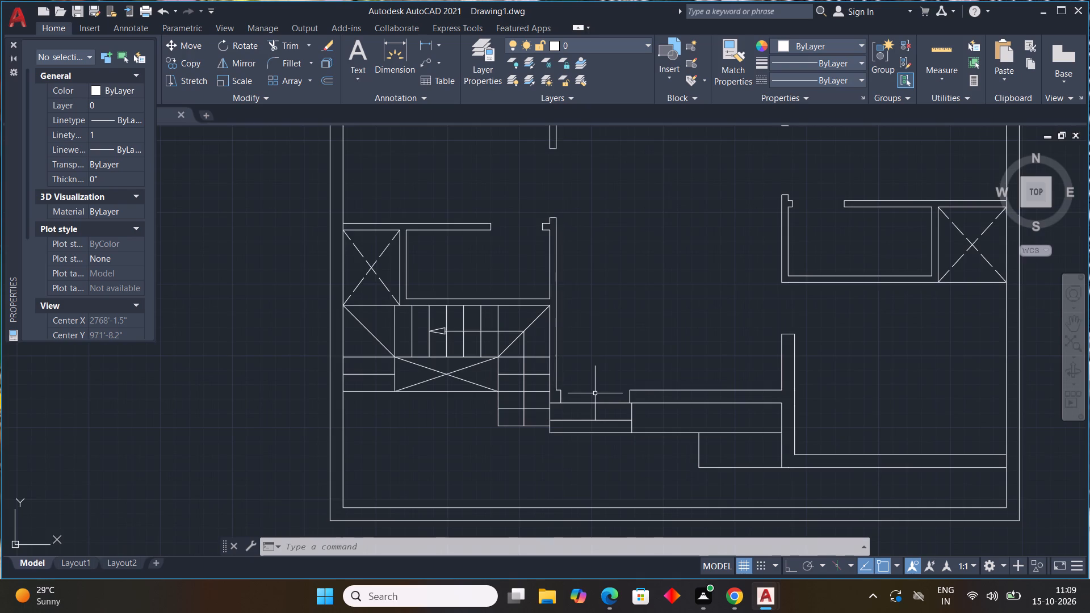
{"action": "scroll", "coordinate": [594, 393], "scroll_direction": "down", "scroll_amount": 2}
{"action": "scroll", "coordinate": [609, 329], "scroll_direction": "up", "scroll_amount": 3}
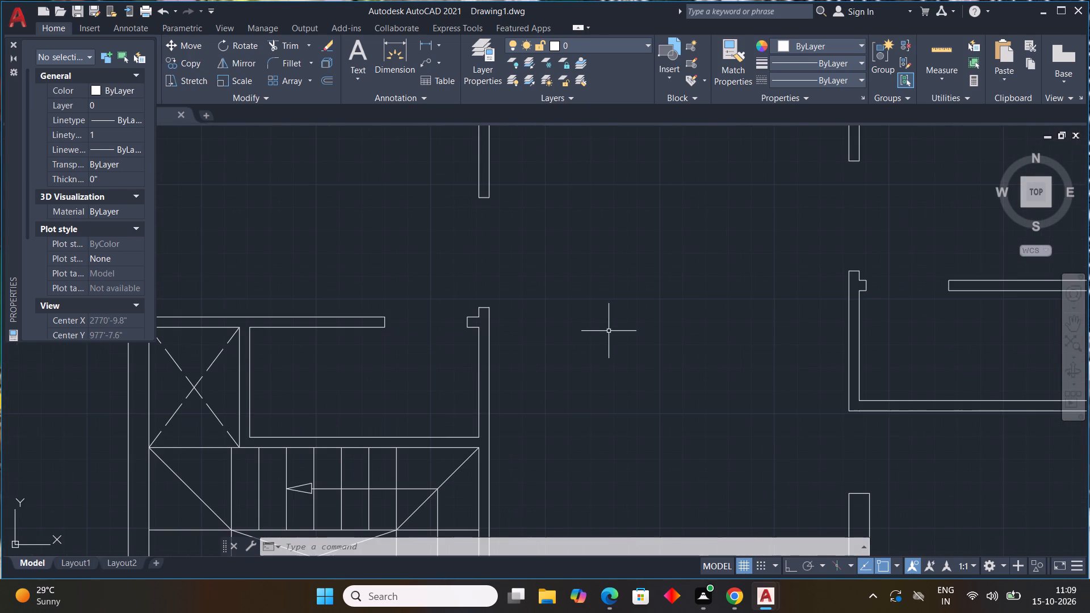
{"action": "scroll", "coordinate": [609, 333], "scroll_direction": "down", "scroll_amount": 3}
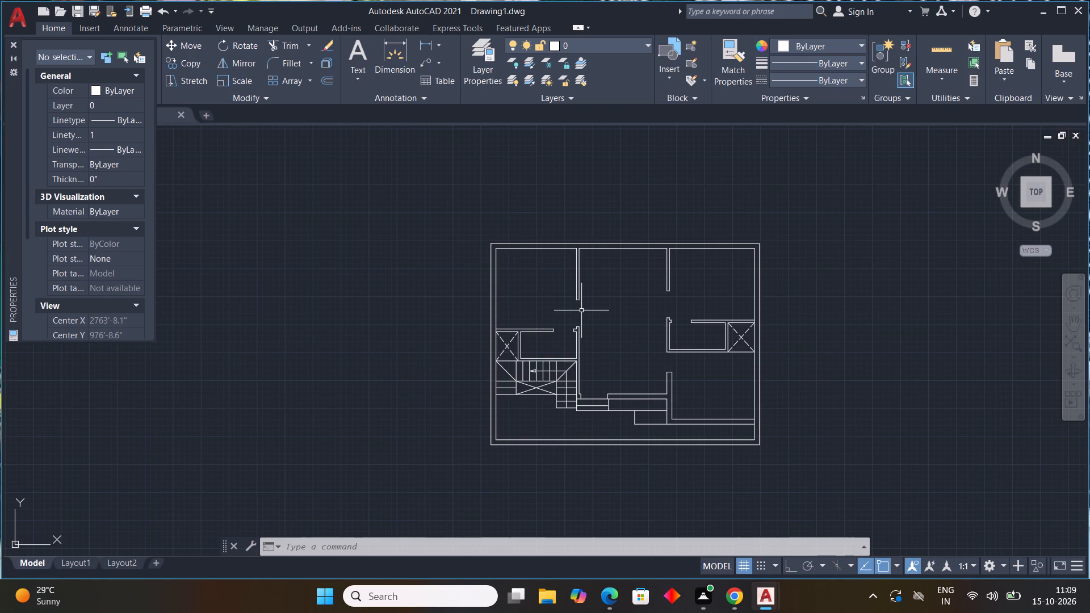
Draw a rectangle about 5'-4" long in the upper-left room, against its right partition and ending at the opening's upper jamb.
{"action": "type", "text": "REC"}
{"action": "key", "text": "space"}
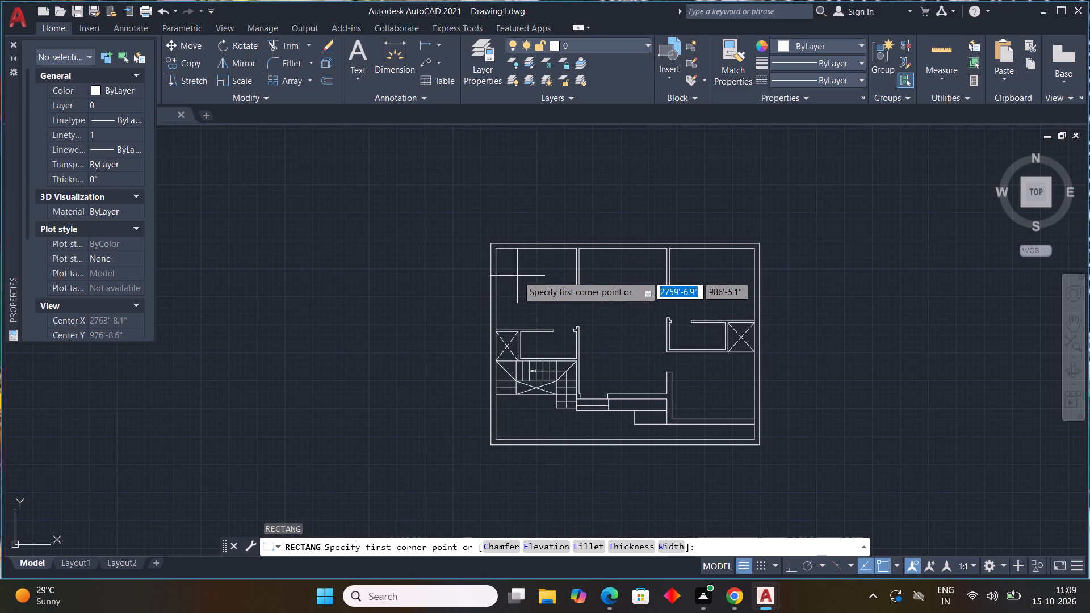
{"action": "scroll", "coordinate": [517, 276], "scroll_direction": "up", "scroll_amount": 3}
{"action": "scroll", "coordinate": [534, 287], "scroll_direction": "down", "scroll_amount": 2}
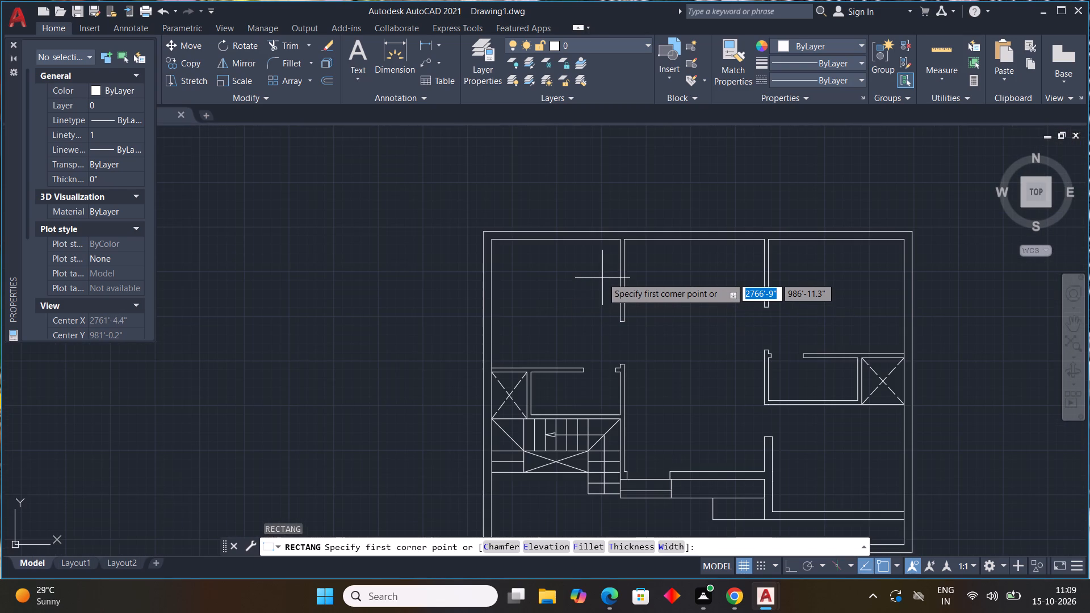
{"action": "scroll", "coordinate": [602, 278], "scroll_direction": "up", "scroll_amount": 2}
{"action": "left_click", "coordinate": [589, 241]}
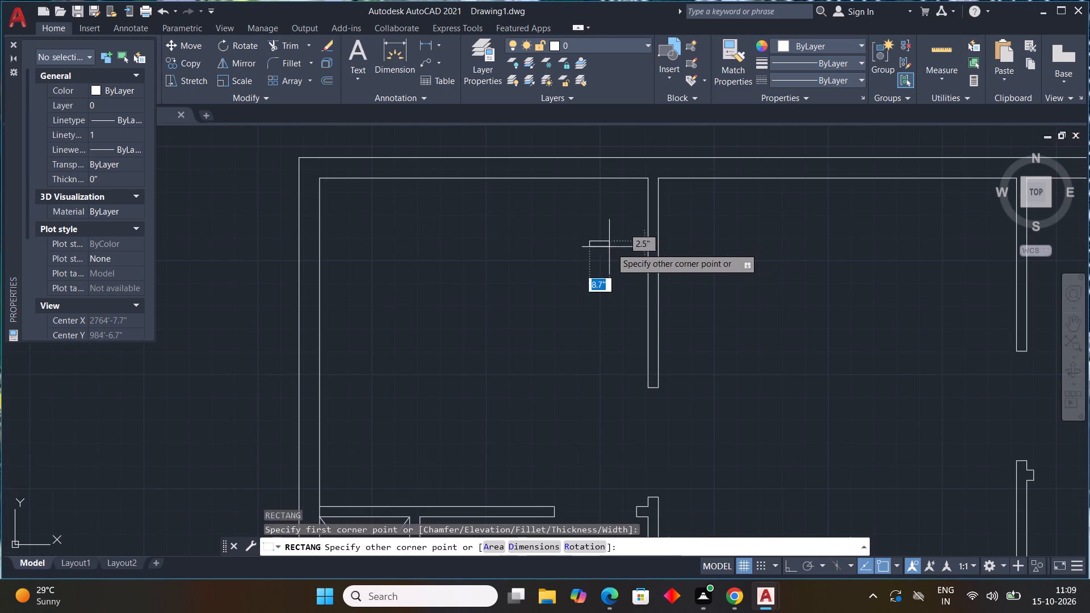
{"action": "left_click", "coordinate": [642, 389]}
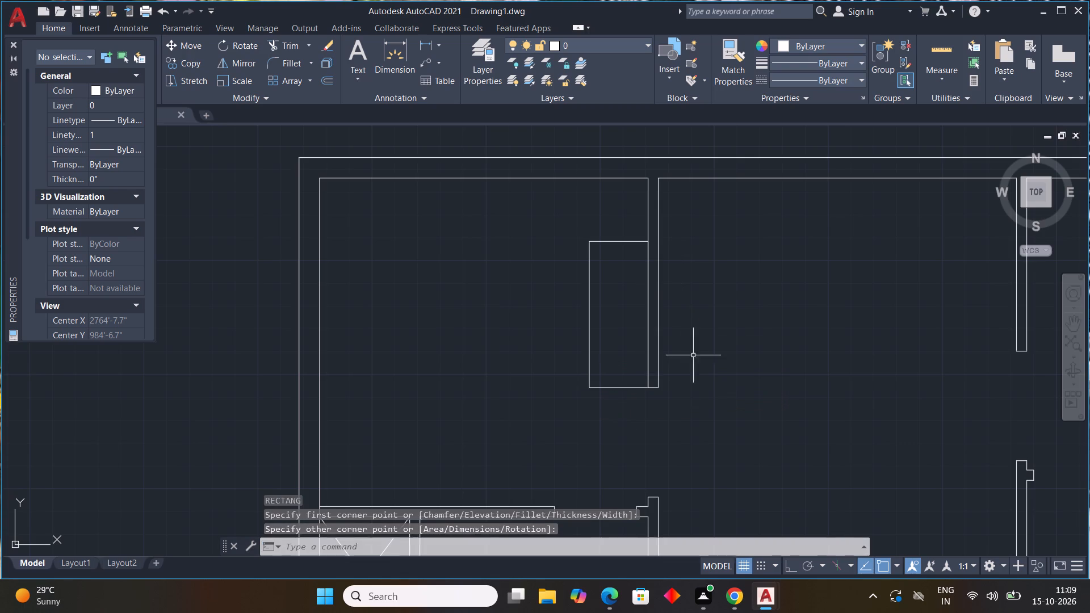
Draw a vertical line from the top edge to the bottom edge of the upper-left room's rectangle, about a third of its width from its left side.
{"action": "key", "text": "l"}
{"action": "key", "text": "space"}
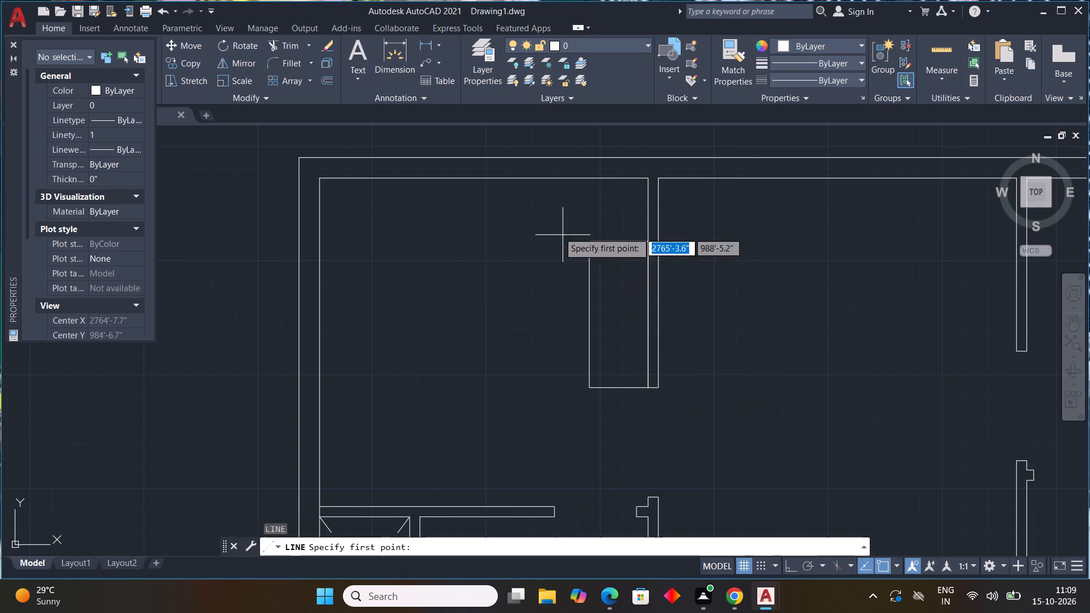
{"action": "left_click", "coordinate": [609, 240]}
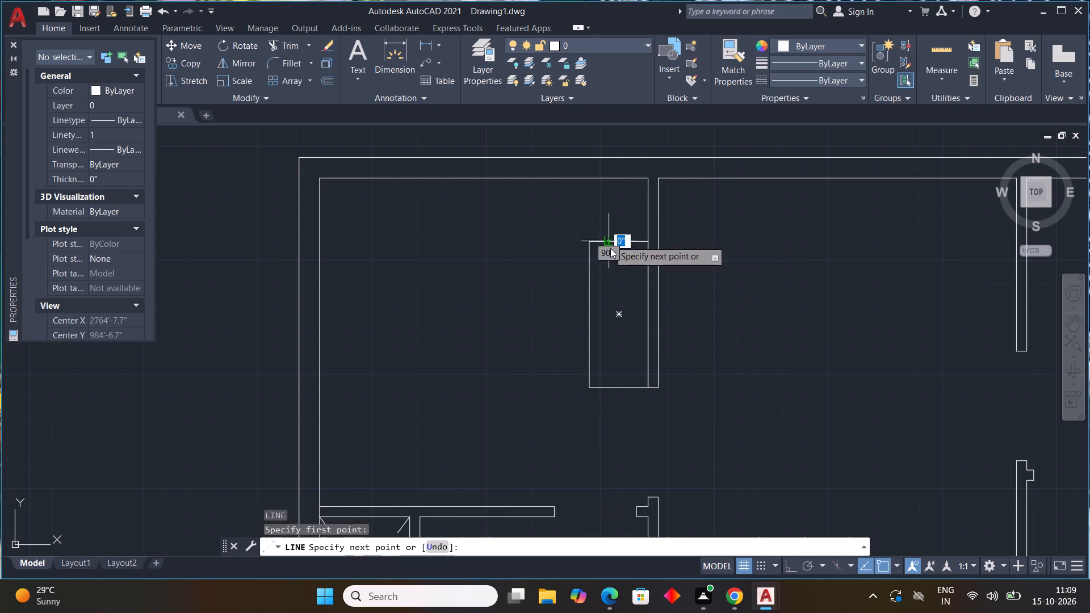
{"action": "left_click", "coordinate": [611, 388]}
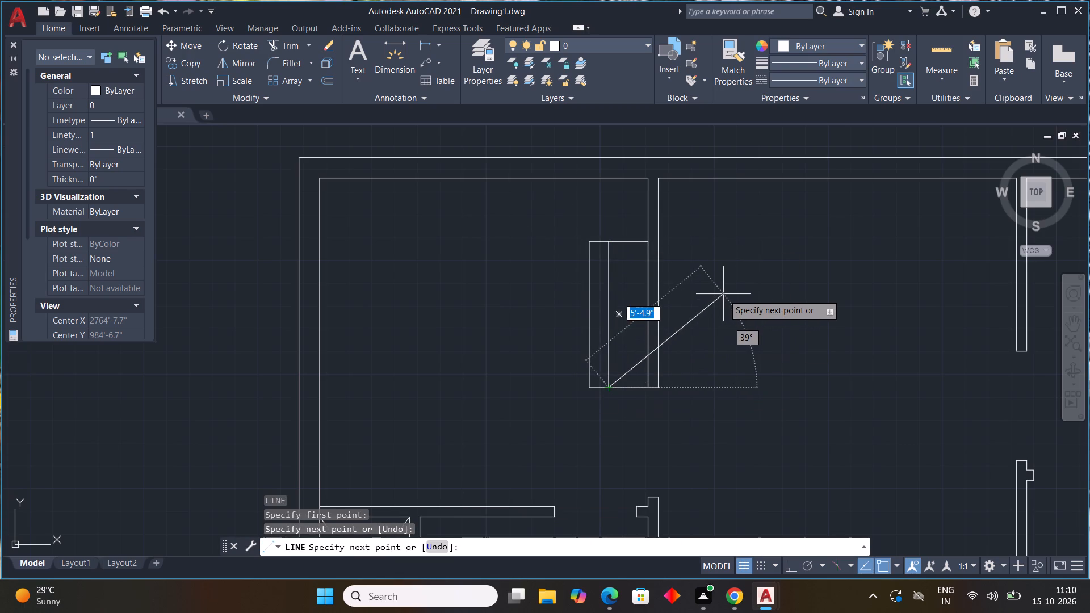
{"action": "key", "text": "Escape"}
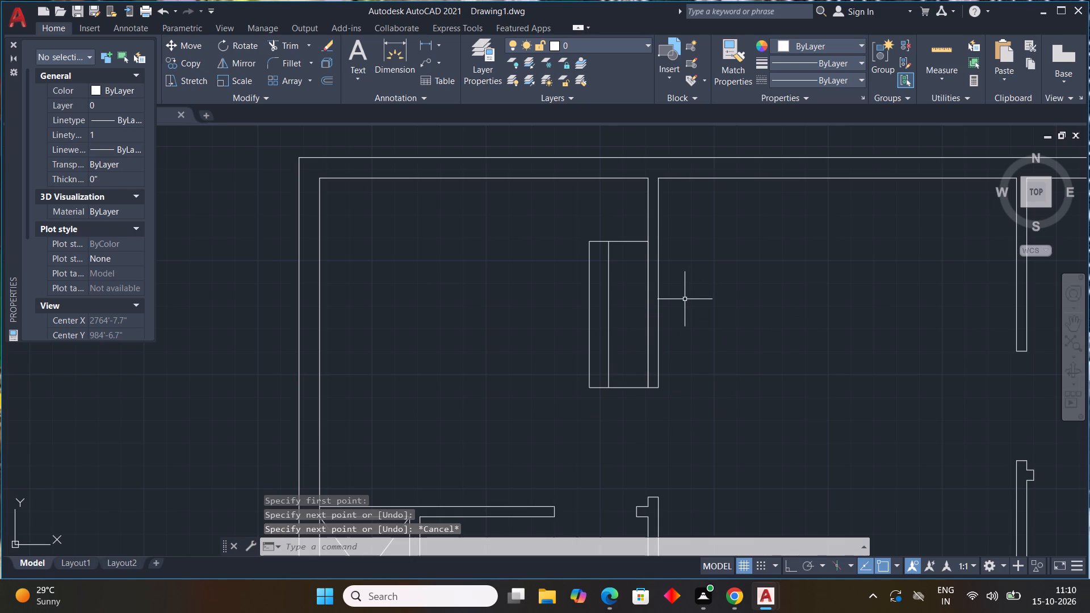
Trim away the part of the rectangle left of the new vertical line, leaving a narrower fitting against the partition.
{"action": "key", "text": "r"}
{"action": "key", "text": "Escape"}
{"action": "type", "text": "TRV"}
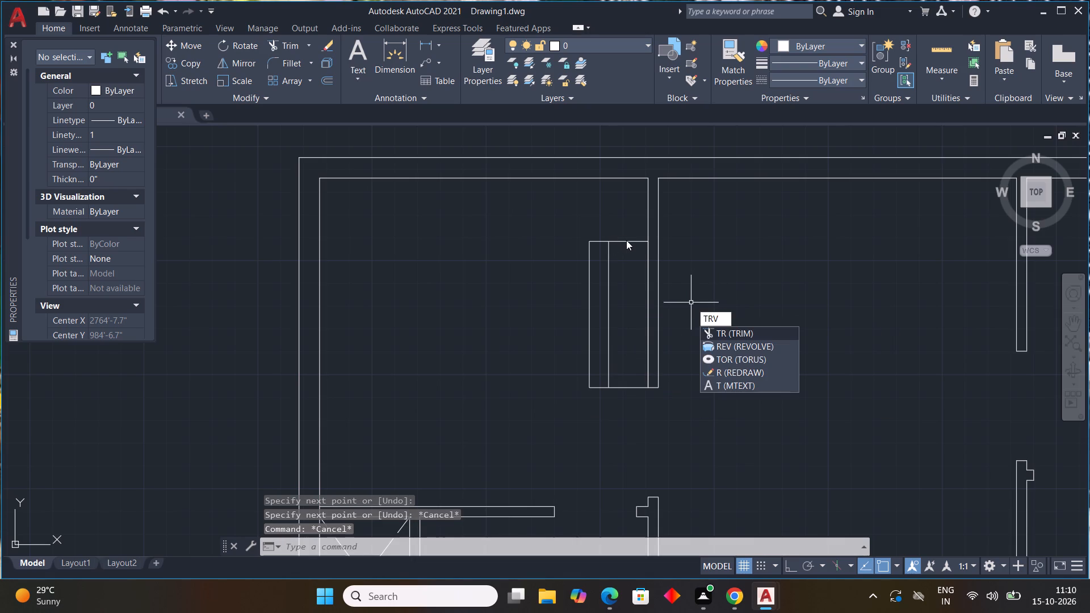
{"action": "key", "text": "BackSpace"}
{"action": "key", "text": "space"}
{"action": "left_click_drag", "start_coordinate": [599, 232], "coordinate": [592, 292]}
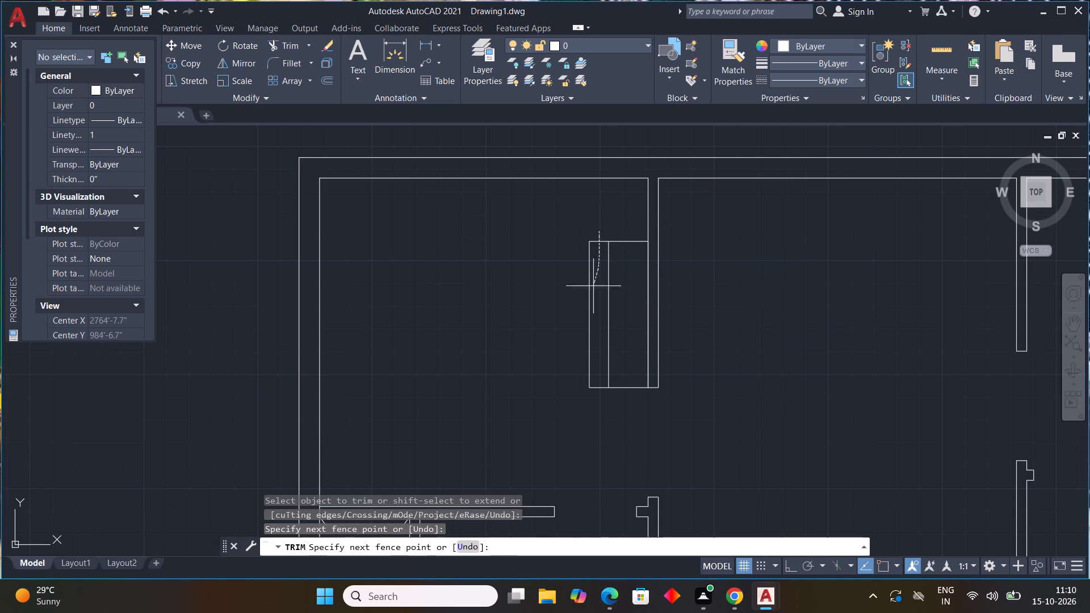
{"action": "left_click_drag", "start_coordinate": [592, 292], "coordinate": [601, 395]}
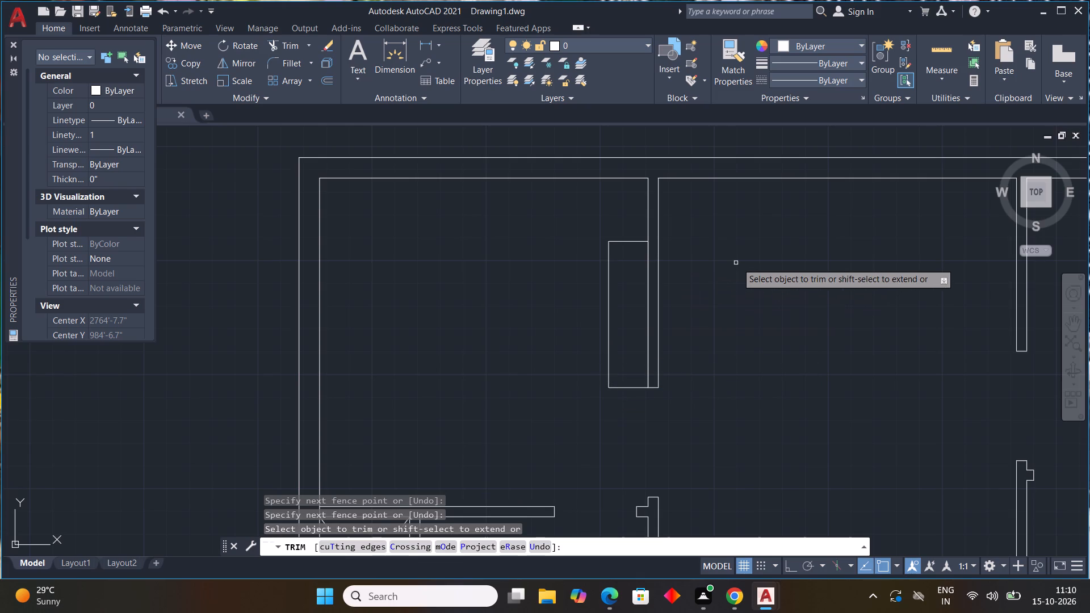
{"action": "key", "text": "Escape"}
{"action": "key", "text": "Escape"}
{"action": "key", "text": "Escape"}
{"action": "key", "text": "Escape"}
{"action": "key", "text": "Escape"}
{"action": "key", "text": "Escape"}
{"action": "key", "text": "Escape"}
{"action": "key", "text": "Escape"}
{"action": "key", "text": "Escape"}
{"action": "key", "text": "Escape"}
{"action": "key", "text": "Escape"}
{"action": "key", "text": "Escape"}
{"action": "key", "text": "Escape"}
{"action": "key", "text": "Escape"}
{"action": "key", "text": "Escape"}
{"action": "key", "text": "Escape"}
{"action": "key", "text": "Escape"}
{"action": "key", "text": "Escape"}
{"action": "key", "text": "Escape"}
{"action": "key", "text": "Escape"}
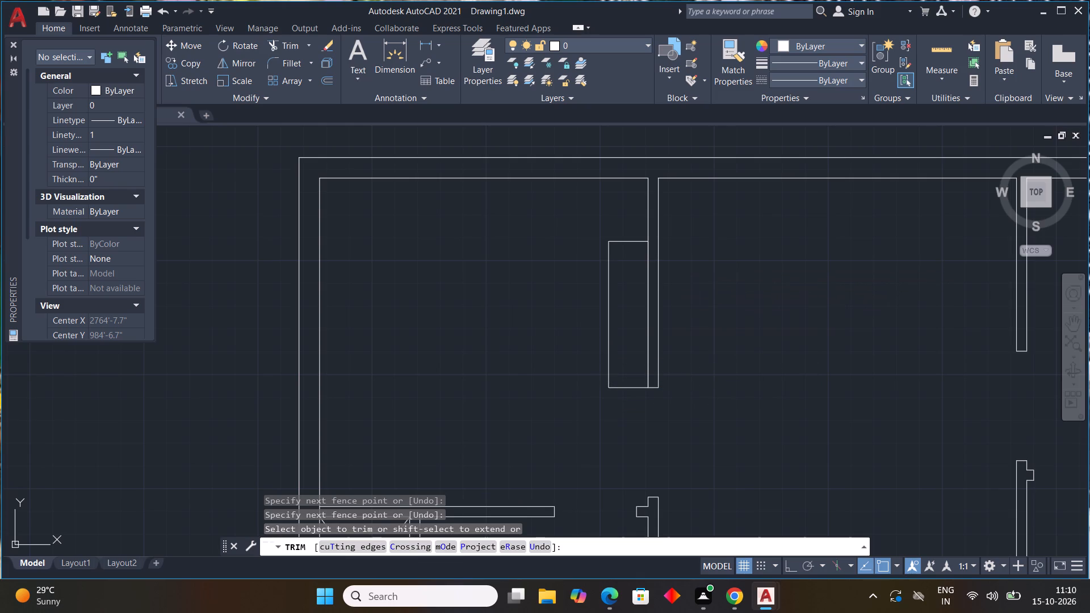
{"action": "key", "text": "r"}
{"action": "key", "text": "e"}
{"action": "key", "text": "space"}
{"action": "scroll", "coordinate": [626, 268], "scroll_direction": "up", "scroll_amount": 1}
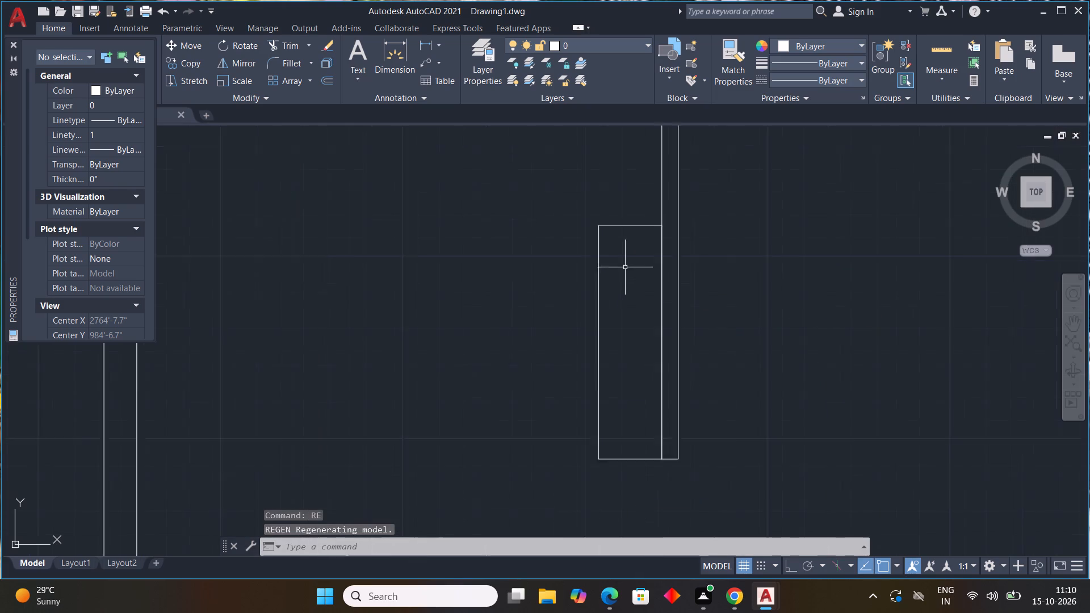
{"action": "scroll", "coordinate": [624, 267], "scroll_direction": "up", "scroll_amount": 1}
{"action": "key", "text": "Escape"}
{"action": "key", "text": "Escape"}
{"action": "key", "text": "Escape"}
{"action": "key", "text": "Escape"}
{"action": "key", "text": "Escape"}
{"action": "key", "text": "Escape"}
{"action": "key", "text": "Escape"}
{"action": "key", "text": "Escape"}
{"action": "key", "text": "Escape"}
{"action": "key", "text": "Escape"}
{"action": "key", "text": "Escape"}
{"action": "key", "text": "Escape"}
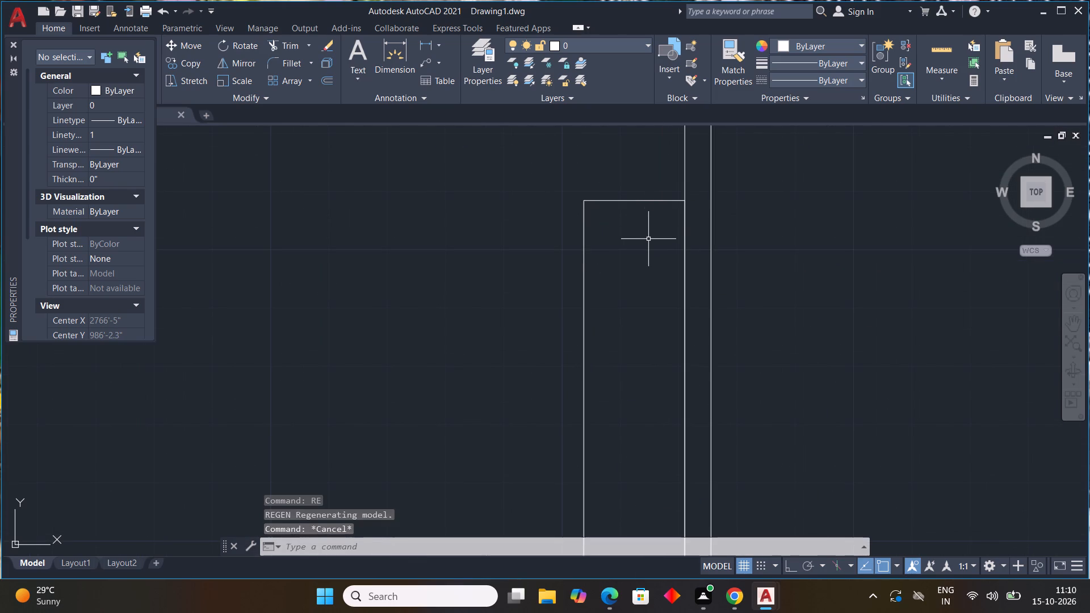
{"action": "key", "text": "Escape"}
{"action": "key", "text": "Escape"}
Draw a thin vertical rectangle about 4'-7" long inside the narrowed fitting rectangle, clear of its edges.
{"action": "type", "text": "RE"}
{"action": "type", "text": "C"}
{"action": "key", "text": "space"}
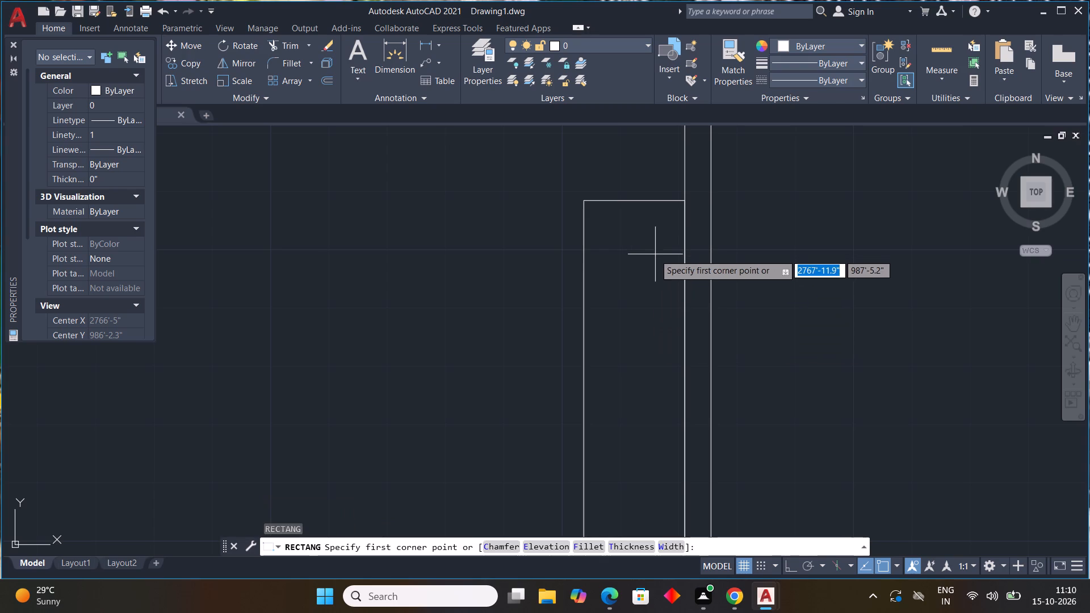
{"action": "scroll", "coordinate": [648, 247], "scroll_direction": "up", "scroll_amount": 2}
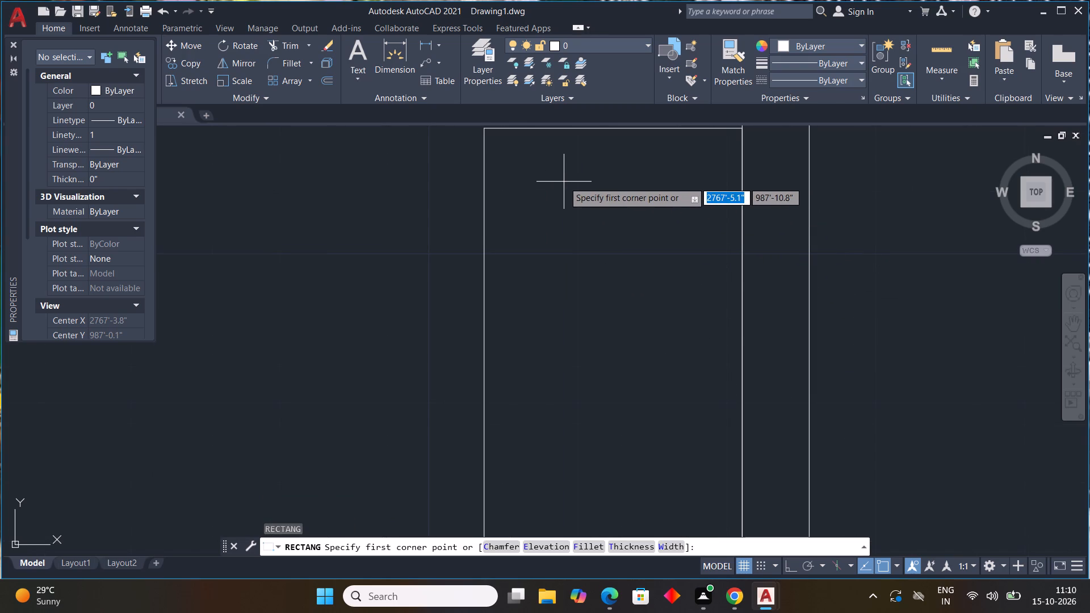
{"action": "left_click", "coordinate": [592, 175]}
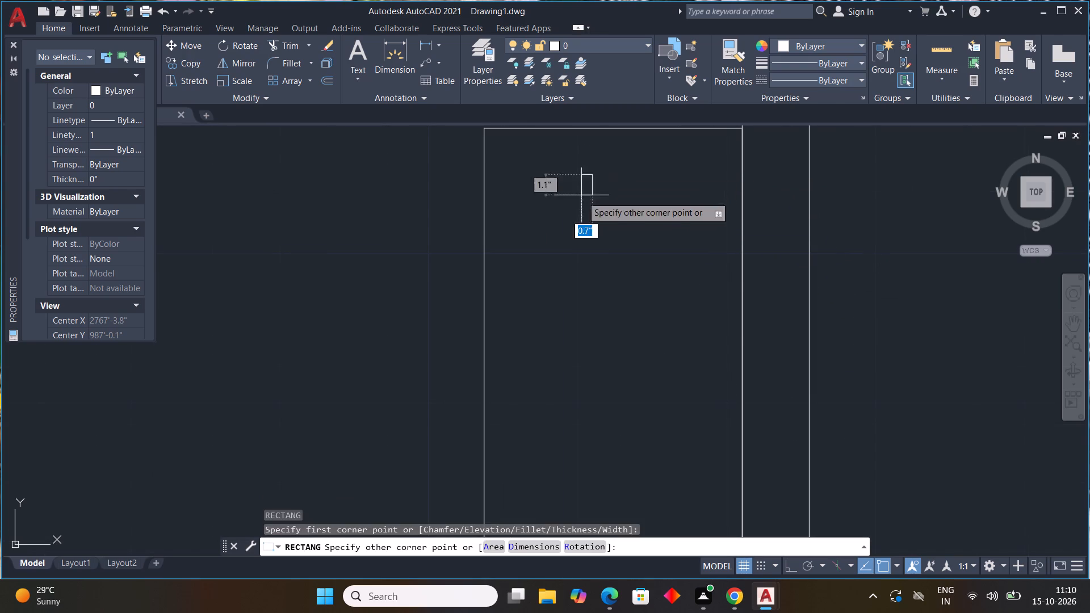
{"action": "scroll", "coordinate": [611, 294], "scroll_direction": "down", "scroll_amount": 3}
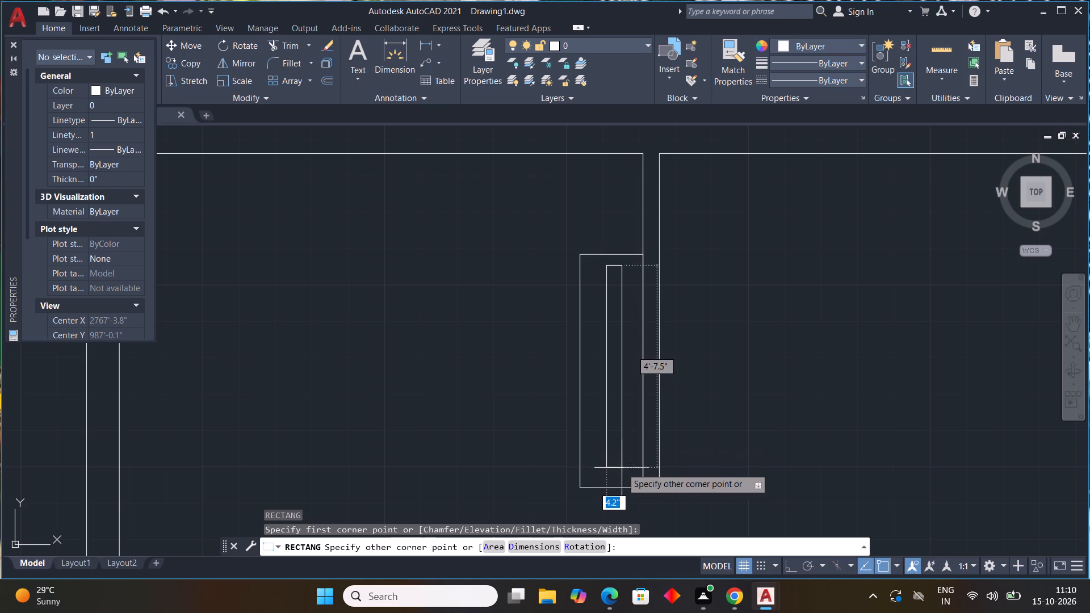
{"action": "left_click", "coordinate": [617, 465]}
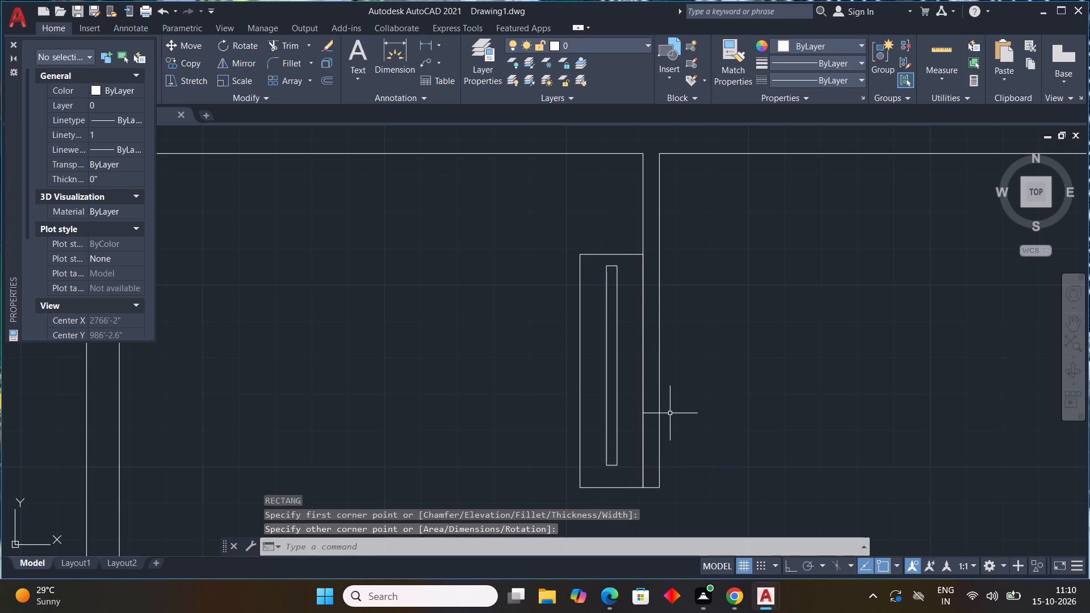
With Ortho on, draw a shallow three-sided outline projecting from the middle of the thin rectangle's right side.
{"action": "key", "text": "l"}
{"action": "key", "text": "space"}
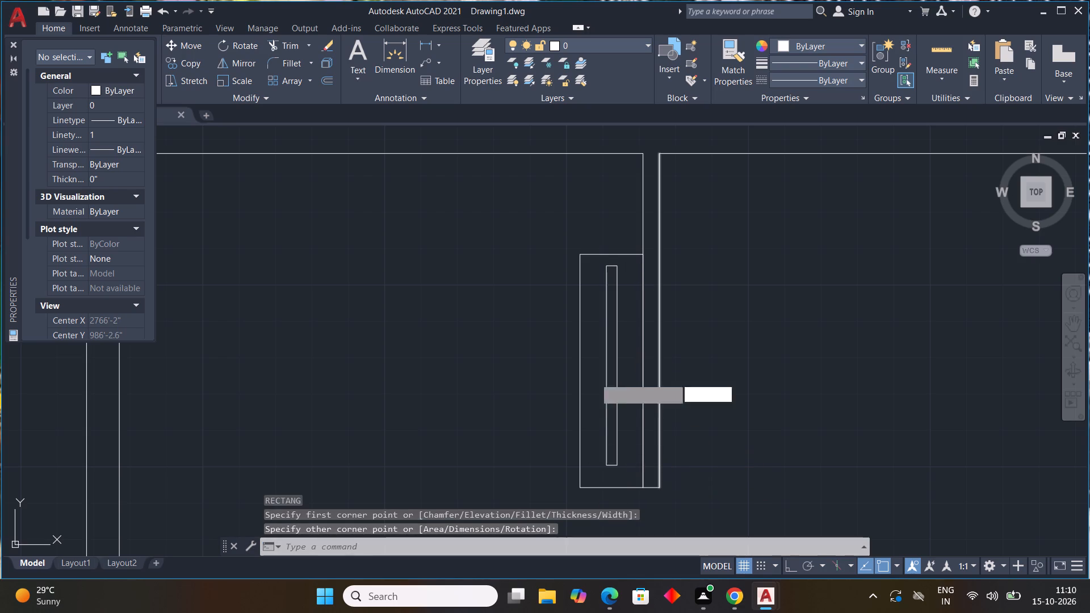
{"action": "scroll", "coordinate": [645, 257], "scroll_direction": "up", "scroll_amount": 3}
{"action": "scroll", "coordinate": [551, 358], "scroll_direction": "down", "scroll_amount": 2}
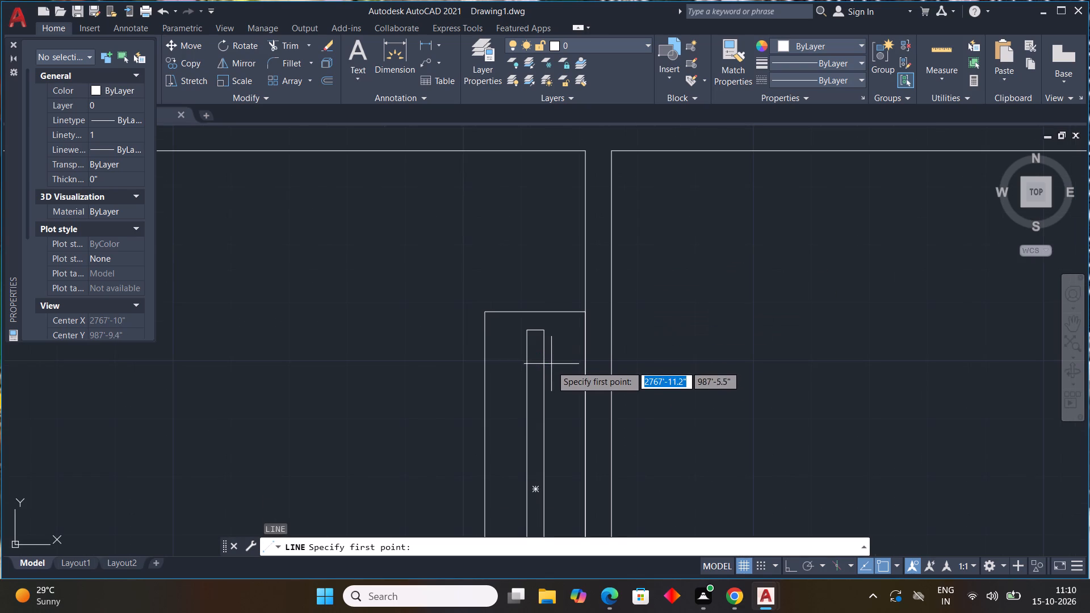
{"action": "middle_click_drag", "start_coordinate": [548, 367], "coordinate": [546, 300]}
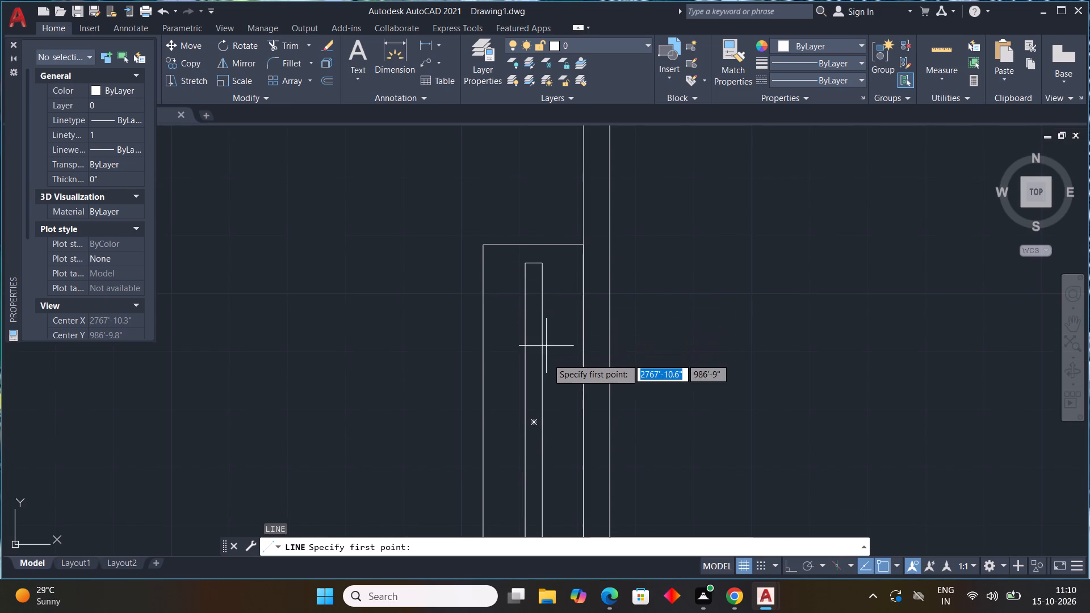
{"action": "scroll", "coordinate": [547, 380], "scroll_direction": "down", "scroll_amount": 1}
{"action": "left_click", "coordinate": [544, 363]}
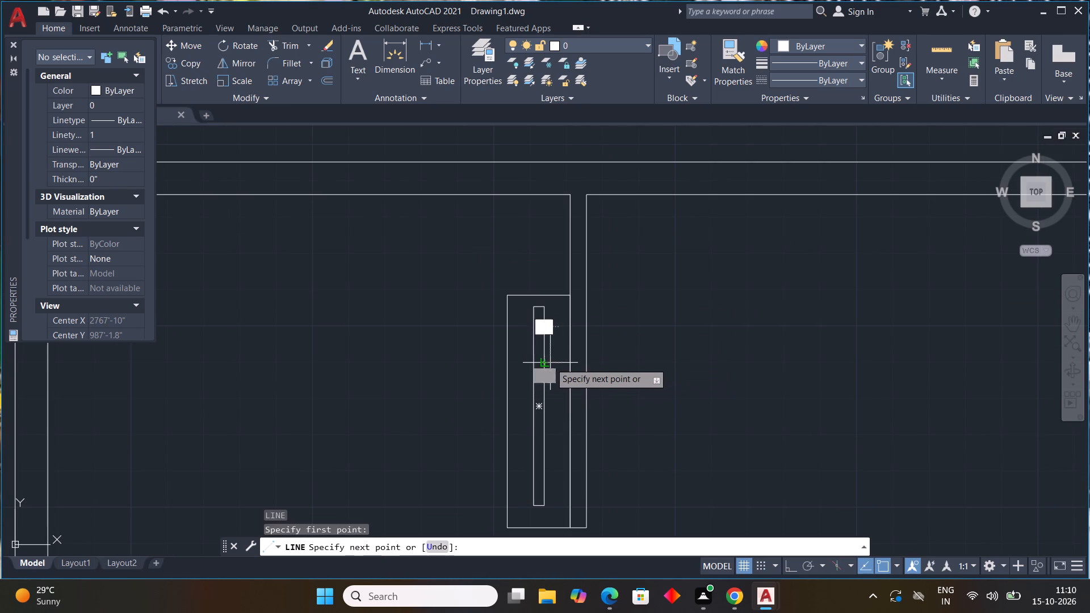
{"action": "left_click", "coordinate": [554, 363]}
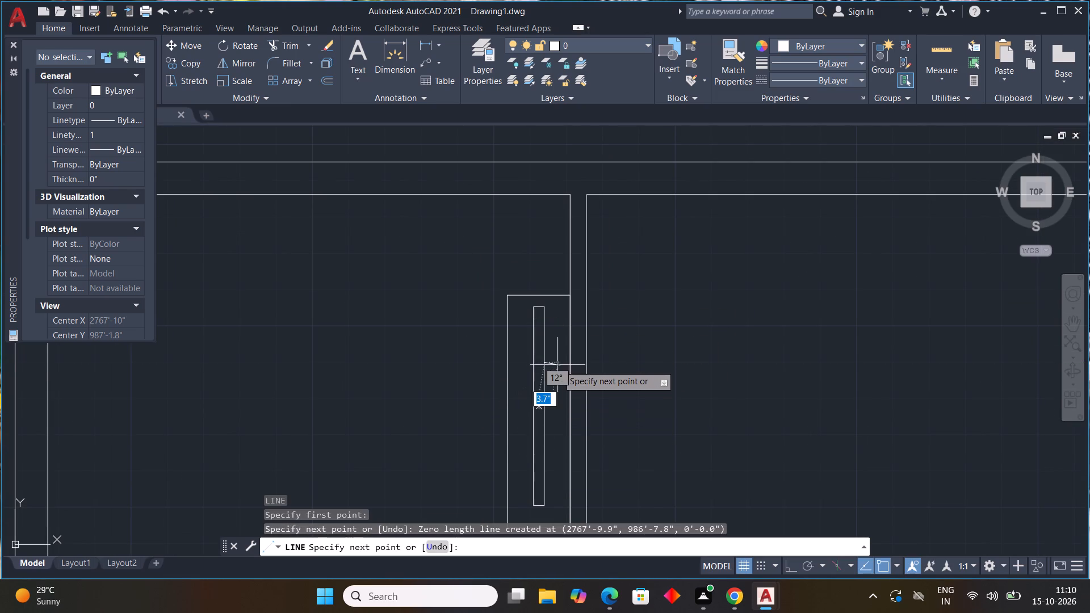
{"action": "key", "text": "F8"}
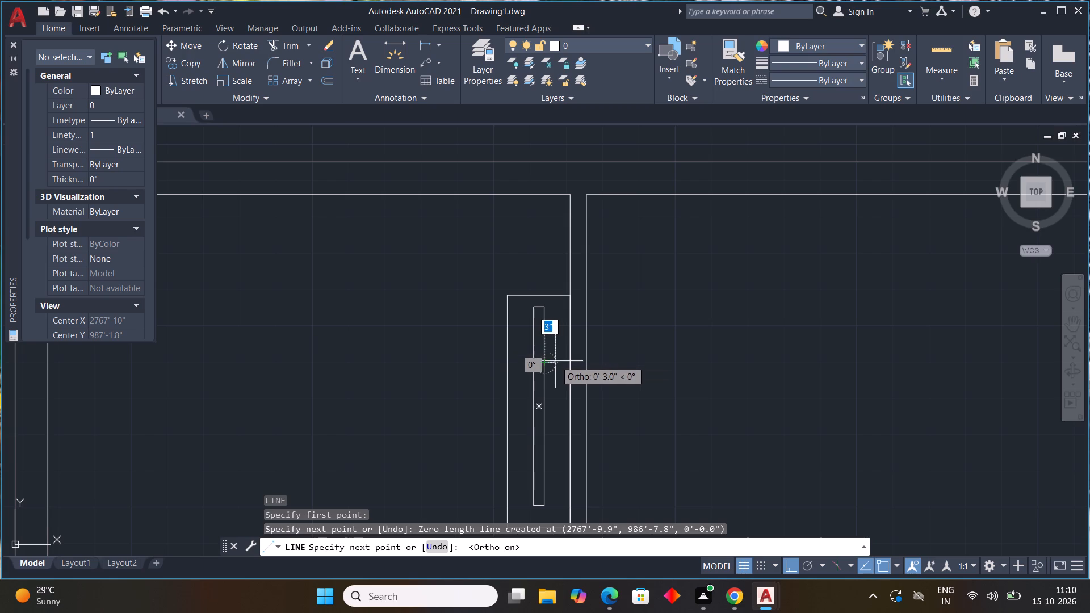
{"action": "left_click_drag", "start_coordinate": [554, 364], "coordinate": [554, 378]}
{"action": "scroll", "coordinate": [555, 461], "scroll_direction": "up", "scroll_amount": 2}
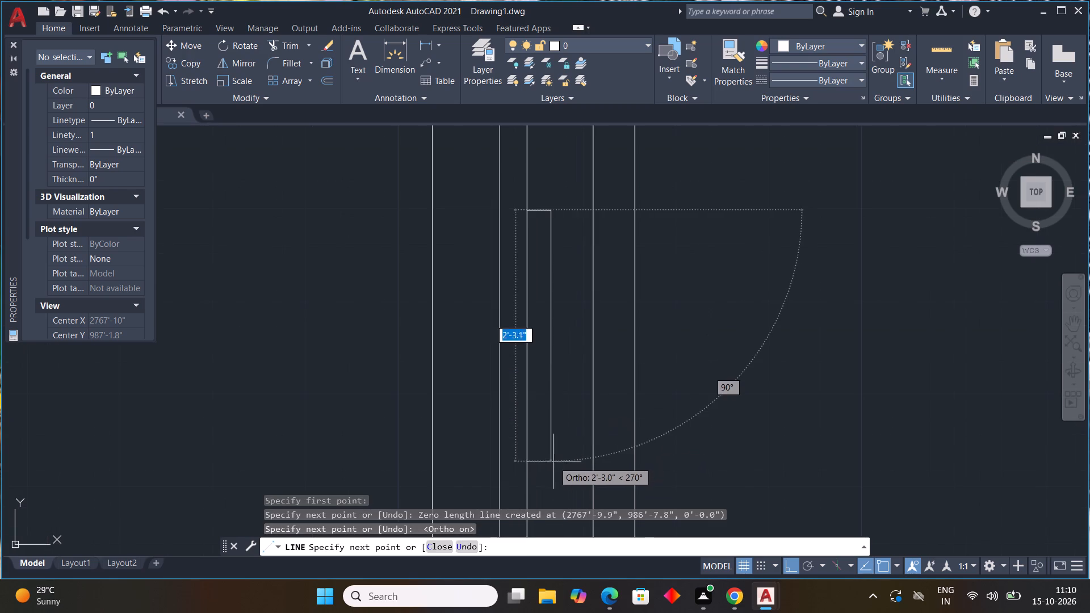
{"action": "left_click", "coordinate": [549, 477]}
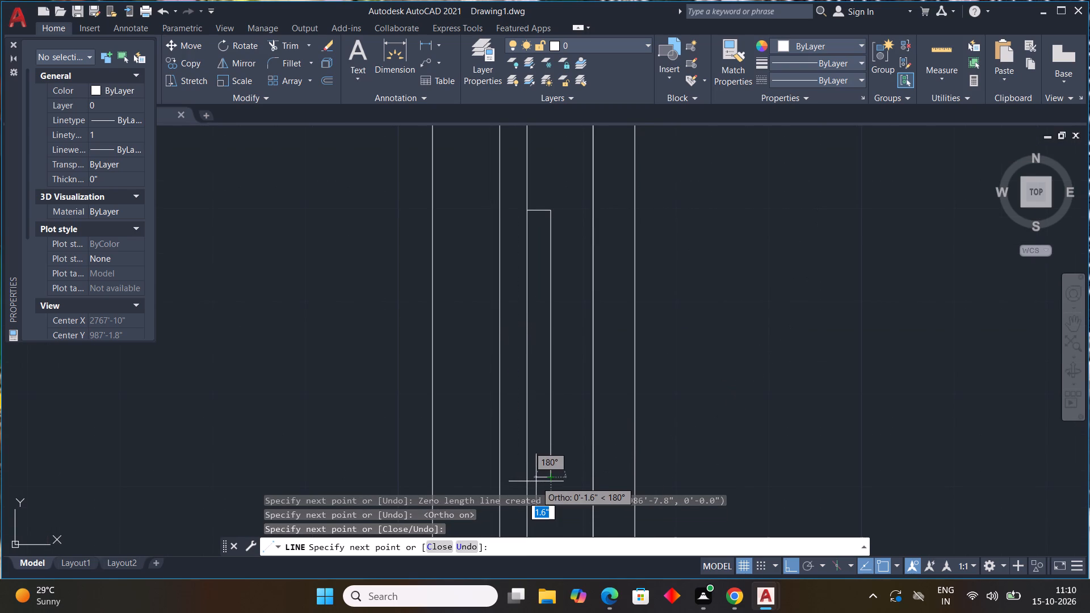
{"action": "left_click", "coordinate": [527, 478]}
{"action": "scroll", "coordinate": [546, 470], "scroll_direction": "down", "scroll_amount": 2}
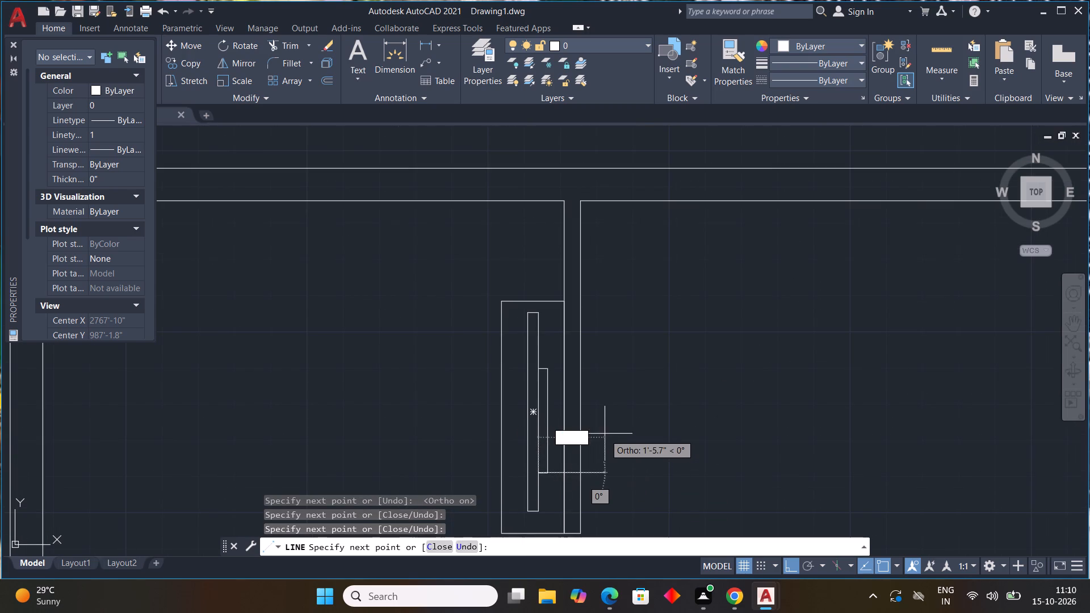
{"action": "key", "text": "Escape"}
Draw a smaller, shallower three-sided outline projecting from the middle of the first projection's right side.
{"action": "type", "text": "L"}
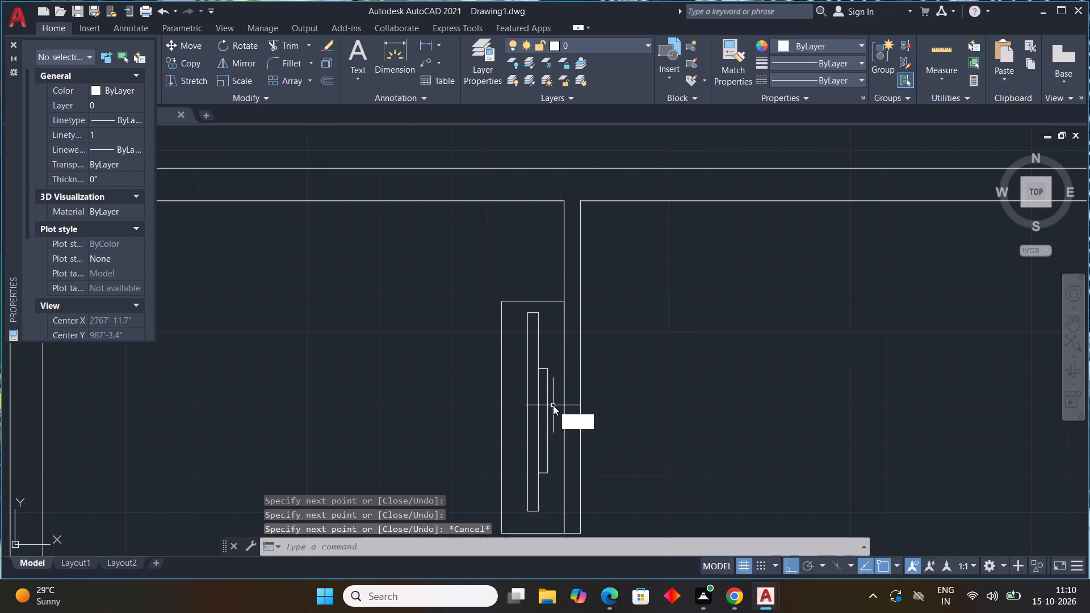
{"action": "key", "text": "space"}
{"action": "scroll", "coordinate": [556, 401], "scroll_direction": "up", "scroll_amount": 3}
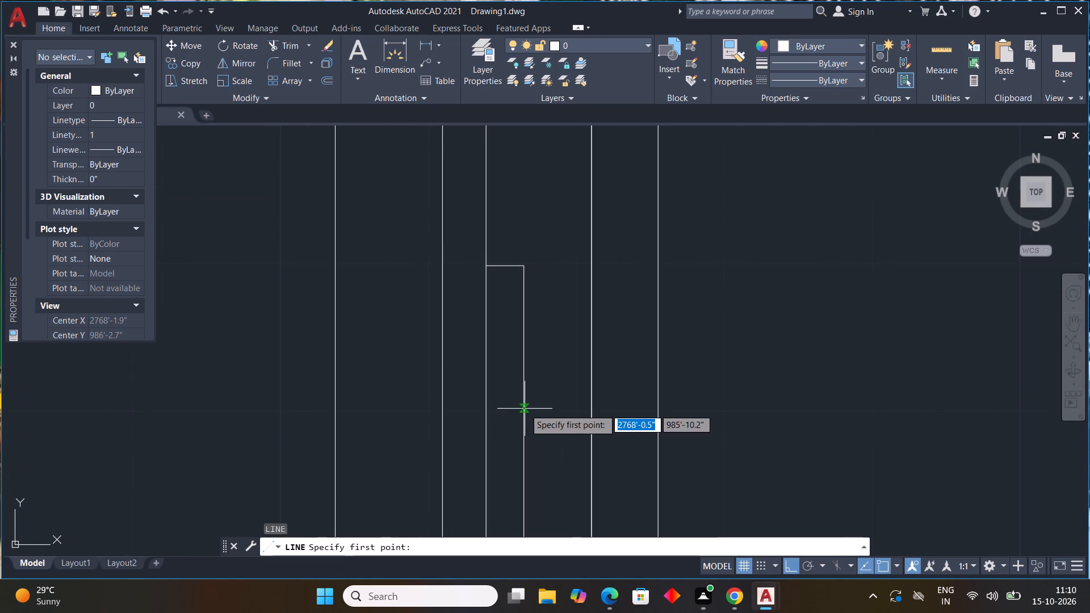
{"action": "left_click", "coordinate": [525, 409]}
{"action": "left_click", "coordinate": [533, 413]}
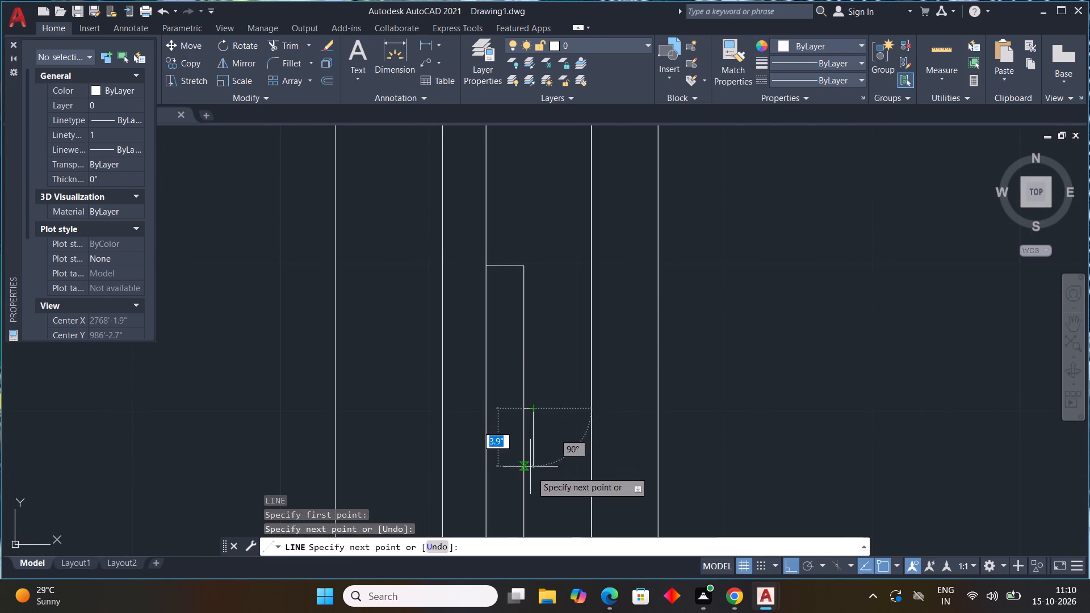
{"action": "scroll", "coordinate": [535, 487], "scroll_direction": "down", "scroll_amount": 2}
{"action": "middle_click_drag", "start_coordinate": [530, 418], "coordinate": [530, 324]}
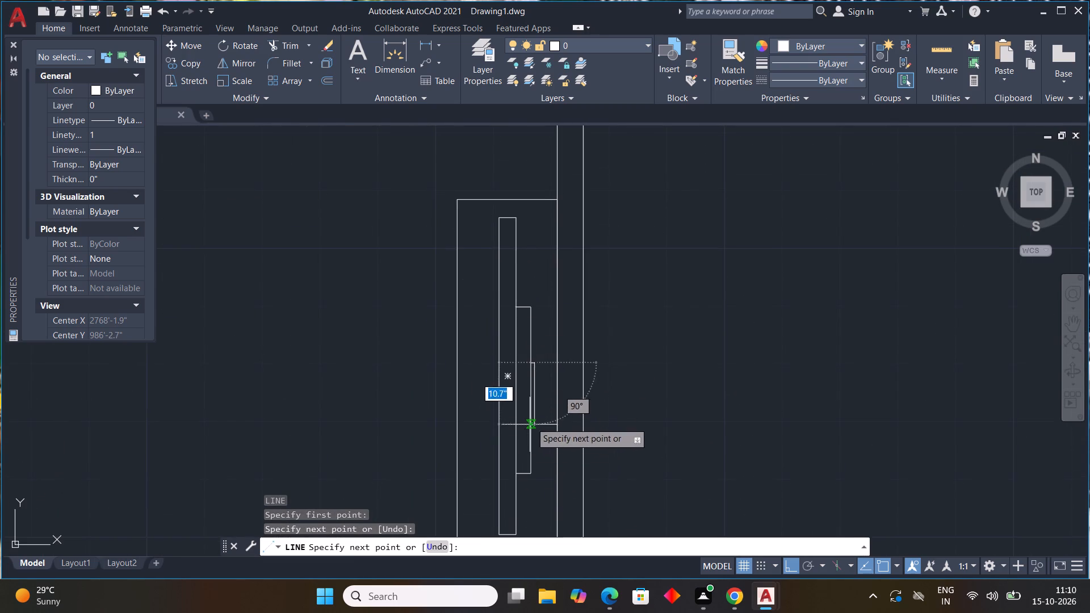
{"action": "scroll", "coordinate": [534, 416], "scroll_direction": "up", "scroll_amount": 2}
{"action": "left_click", "coordinate": [534, 426]}
{"action": "left_click", "coordinate": [519, 426]}
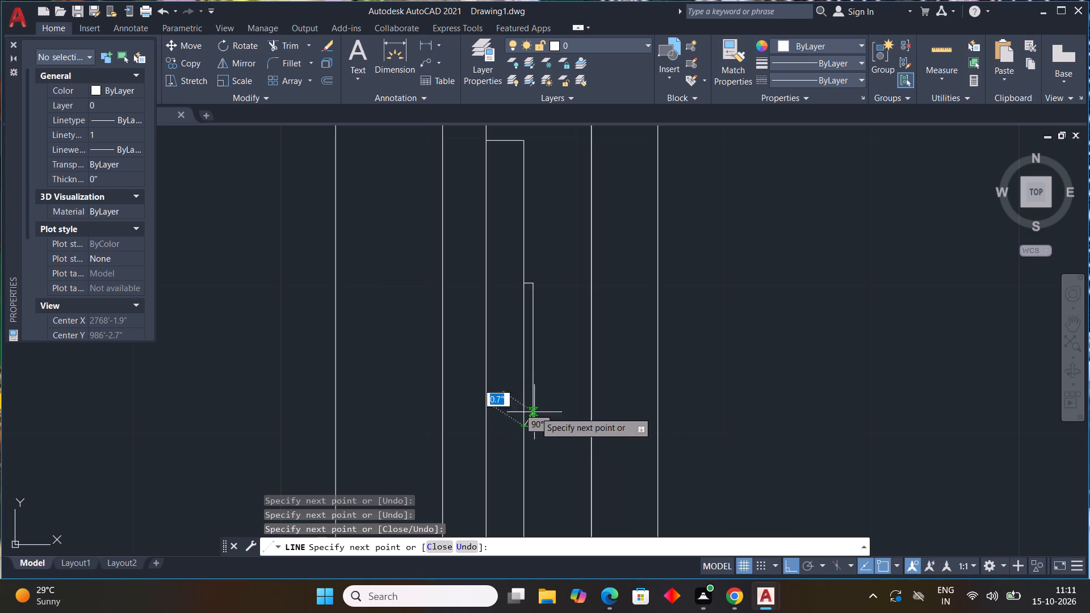
{"action": "key", "text": "Escape"}
Draw a vertical line about 1'-7" long inside the larger projection, midway across its depth.
{"action": "scroll", "coordinate": [551, 403], "scroll_direction": "down", "scroll_amount": 1}
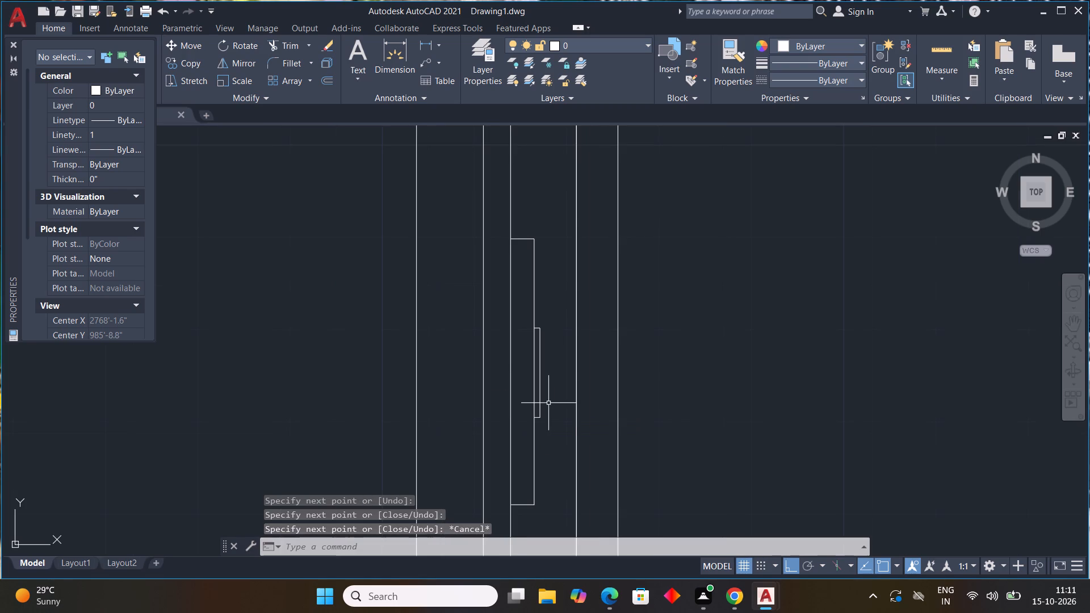
{"action": "key", "text": "l"}
{"action": "key", "text": "space"}
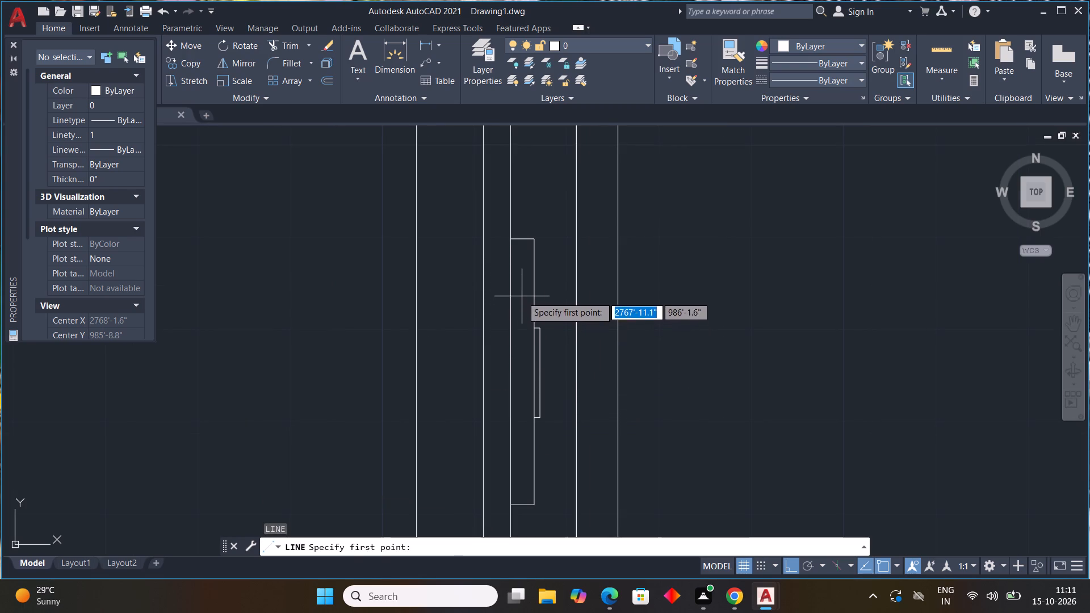
{"action": "left_click_drag", "start_coordinate": [522, 296], "coordinate": [522, 301]}
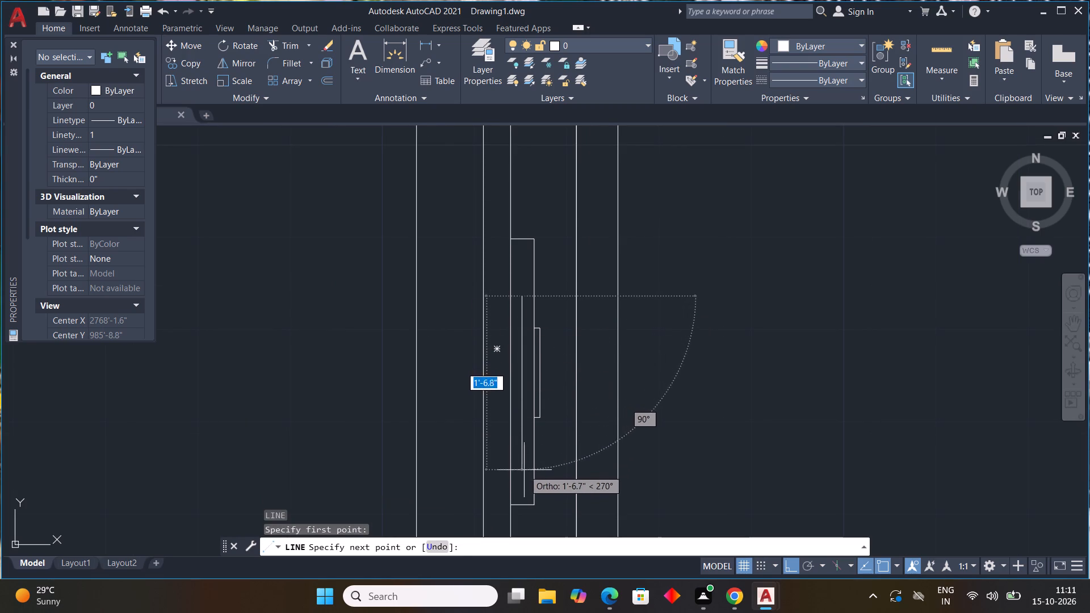
{"action": "left_click", "coordinate": [525, 472]}
{"action": "key", "text": "Escape"}
{"action": "scroll", "coordinate": [640, 384], "scroll_direction": "down", "scroll_amount": 2}
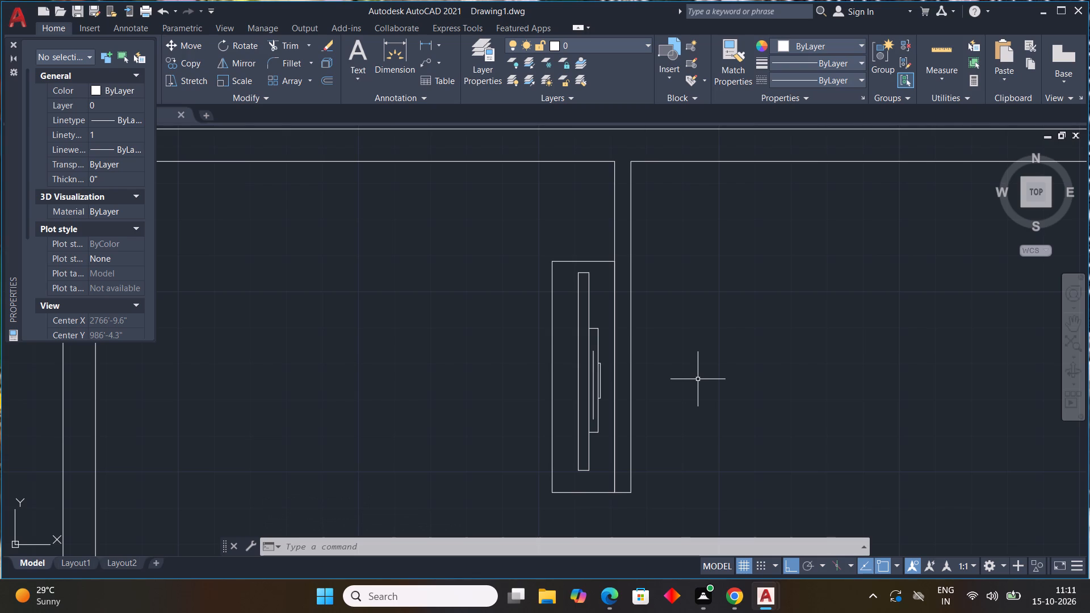
Draw a long, shallow outline in the upper-left room, running left from the partition above the fitting and up to the top wall.
{"action": "key", "text": "l"}
{"action": "key", "text": "space"}
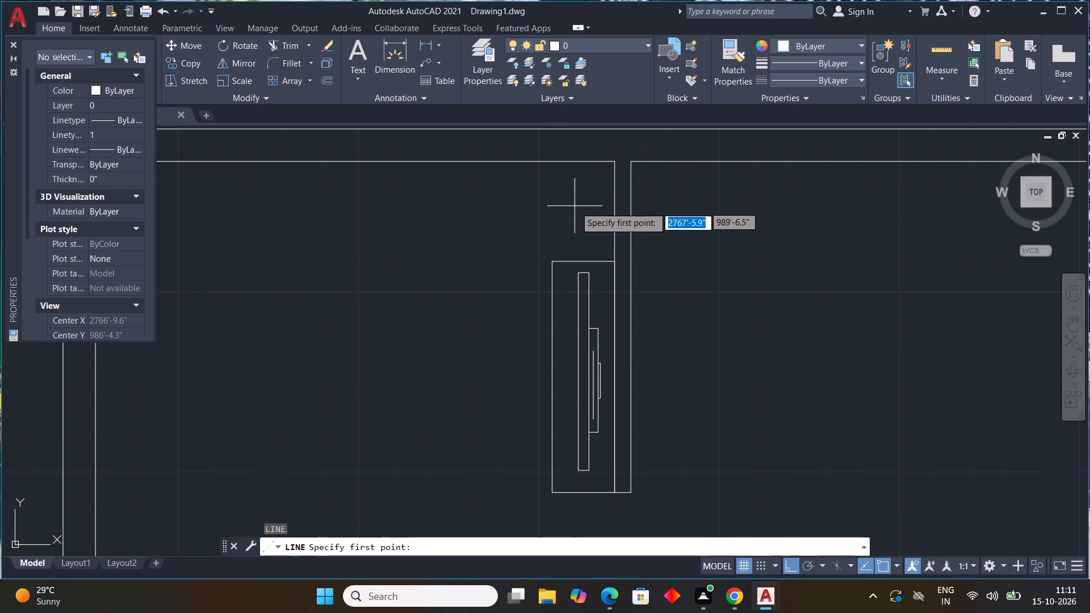
{"action": "scroll", "coordinate": [575, 228], "scroll_direction": "down", "scroll_amount": 1}
{"action": "scroll", "coordinate": [597, 227], "scroll_direction": "up", "scroll_amount": 1}
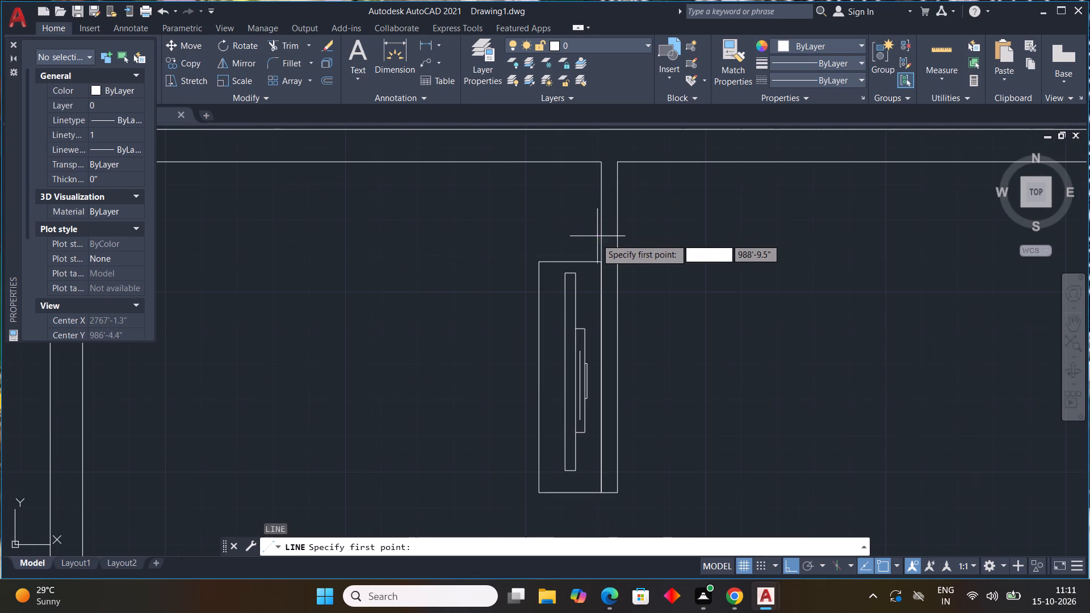
{"action": "left_click_drag", "start_coordinate": [602, 243], "coordinate": [576, 243]}
{"action": "scroll", "coordinate": [354, 224], "scroll_direction": "down", "scroll_amount": 3}
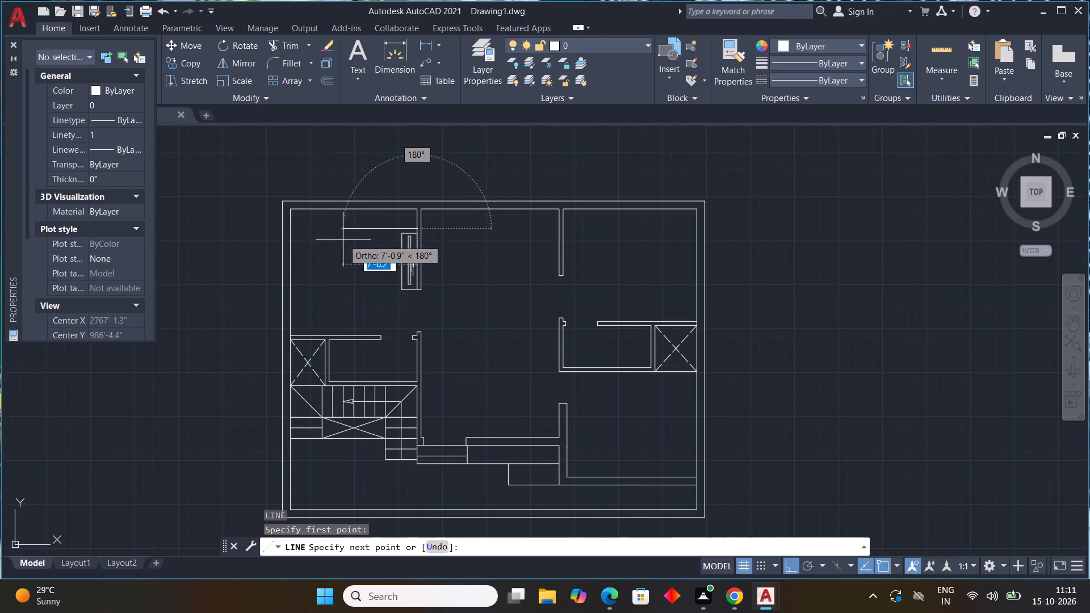
{"action": "scroll", "coordinate": [343, 240], "scroll_direction": "up", "scroll_amount": 2}
{"action": "left_click", "coordinate": [330, 229]}
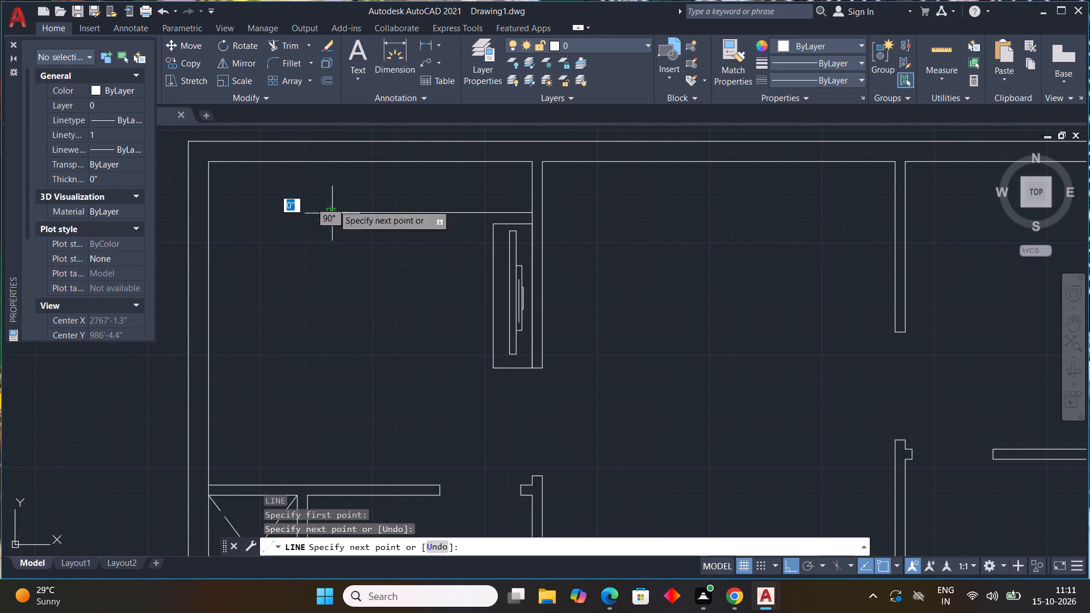
{"action": "left_click", "coordinate": [331, 159]}
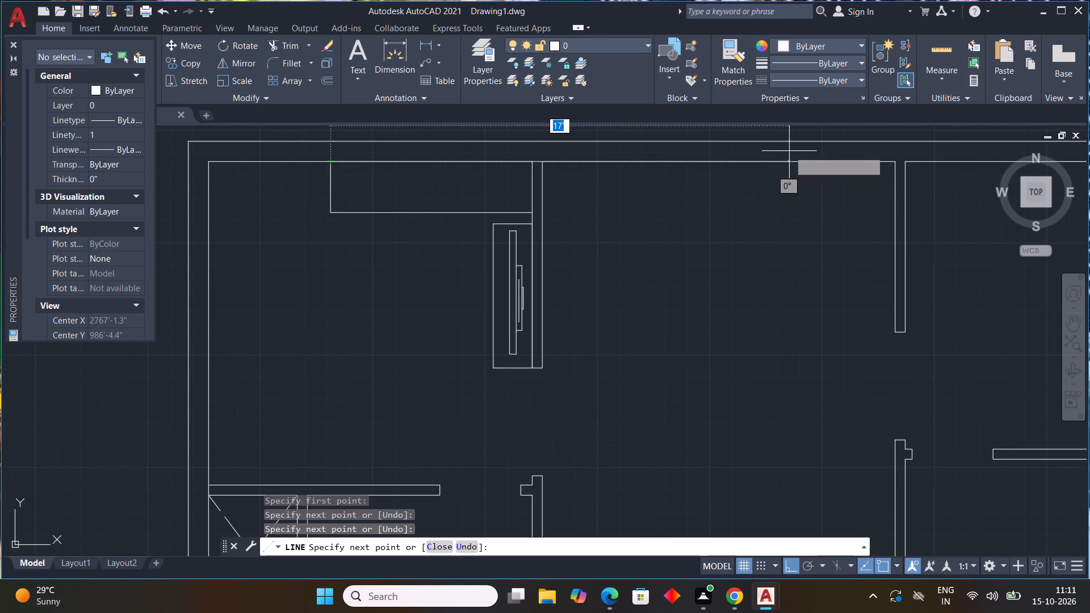
{"action": "key", "text": "Escape"}
Draw a vertical line just inside the new outline's left end, from the top wall down to its lower edge.
{"action": "key", "text": "l"}
{"action": "key", "text": "space"}
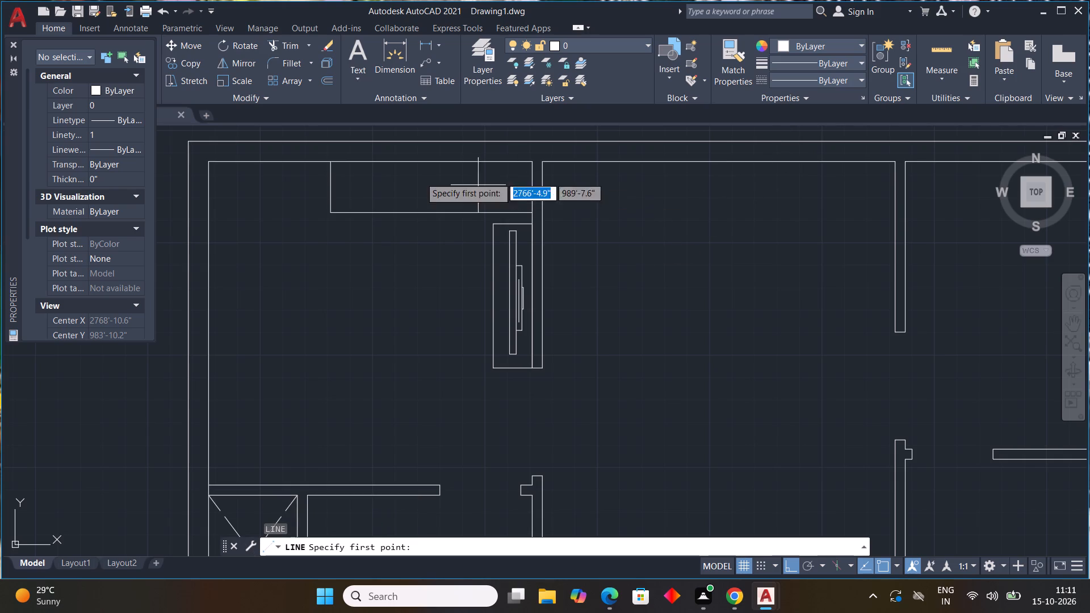
{"action": "scroll", "coordinate": [355, 167], "scroll_direction": "up", "scroll_amount": 2}
{"action": "left_click", "coordinate": [304, 156]}
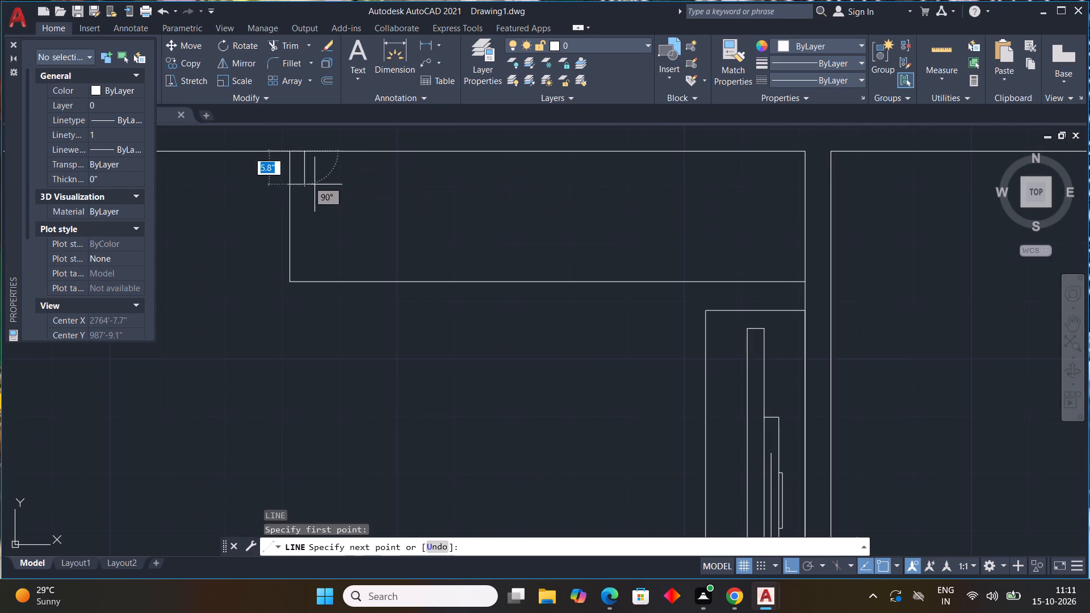
{"action": "left_click_drag", "start_coordinate": [307, 282], "coordinate": [309, 276]}
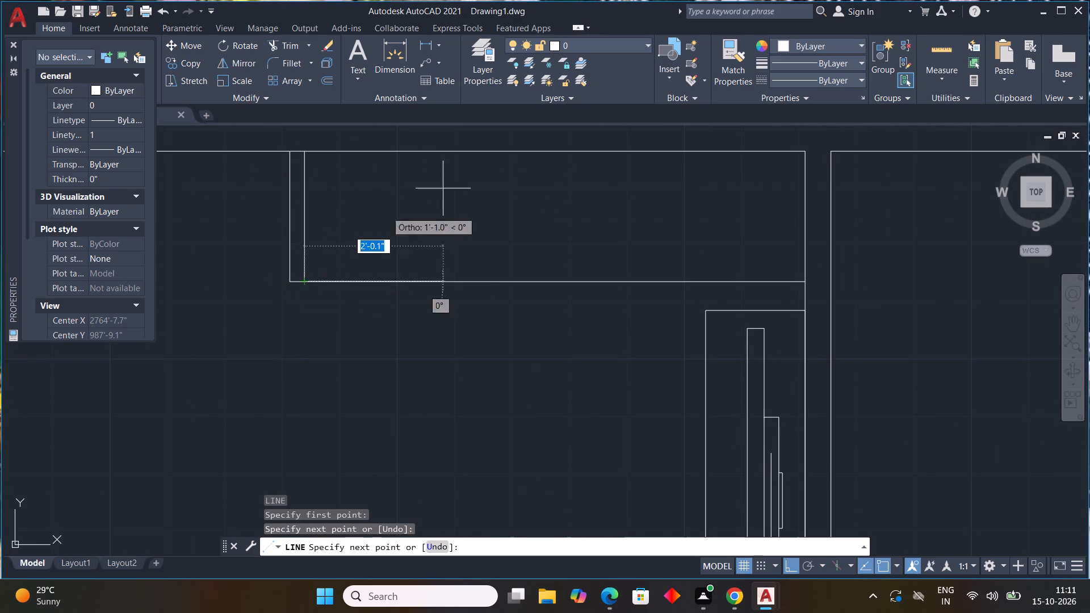
{"action": "key", "text": "Escape"}
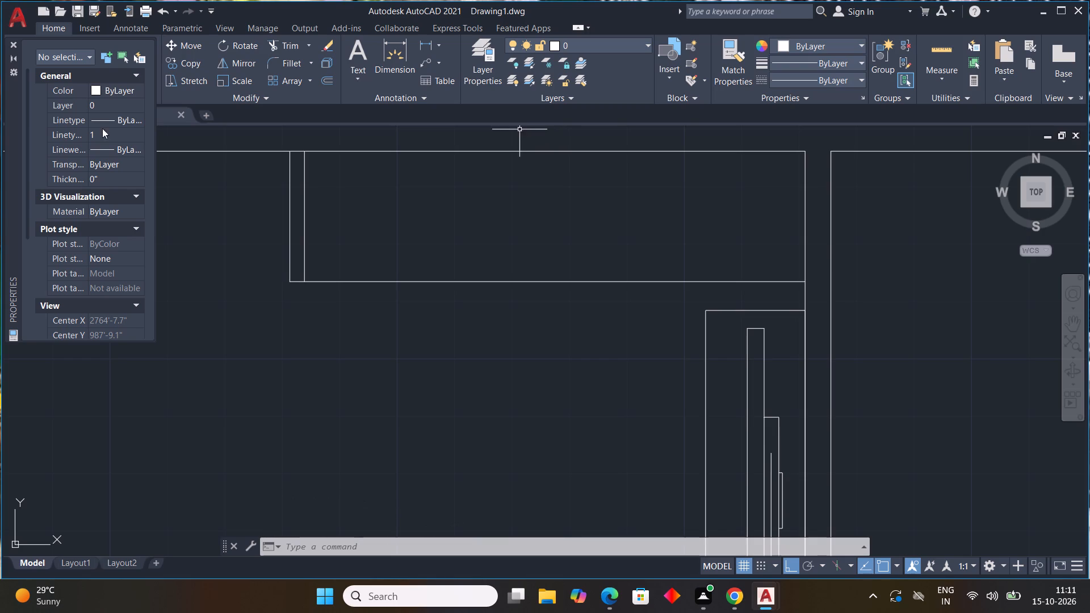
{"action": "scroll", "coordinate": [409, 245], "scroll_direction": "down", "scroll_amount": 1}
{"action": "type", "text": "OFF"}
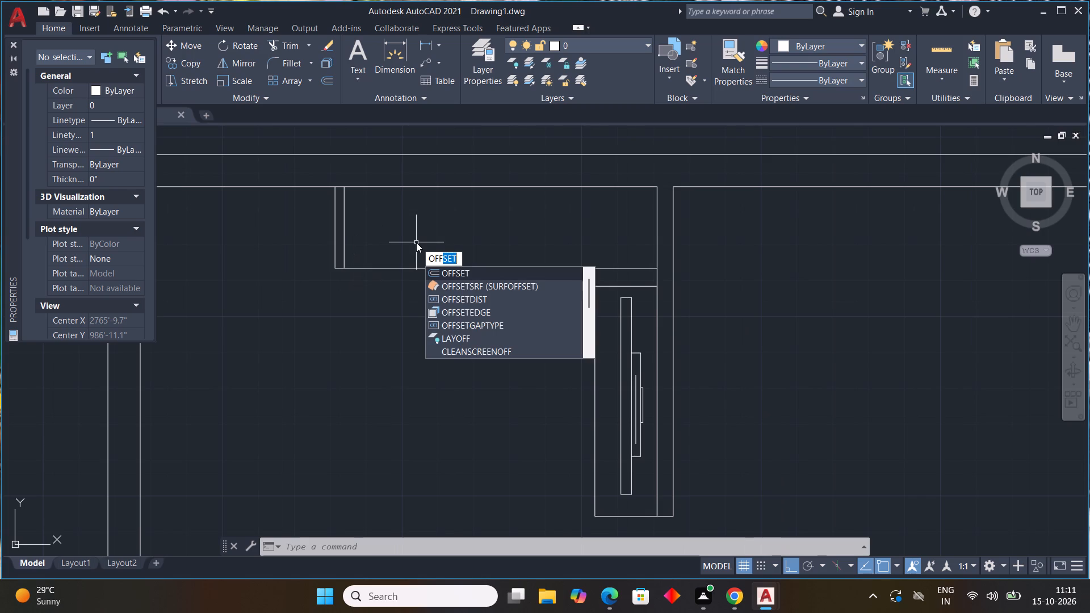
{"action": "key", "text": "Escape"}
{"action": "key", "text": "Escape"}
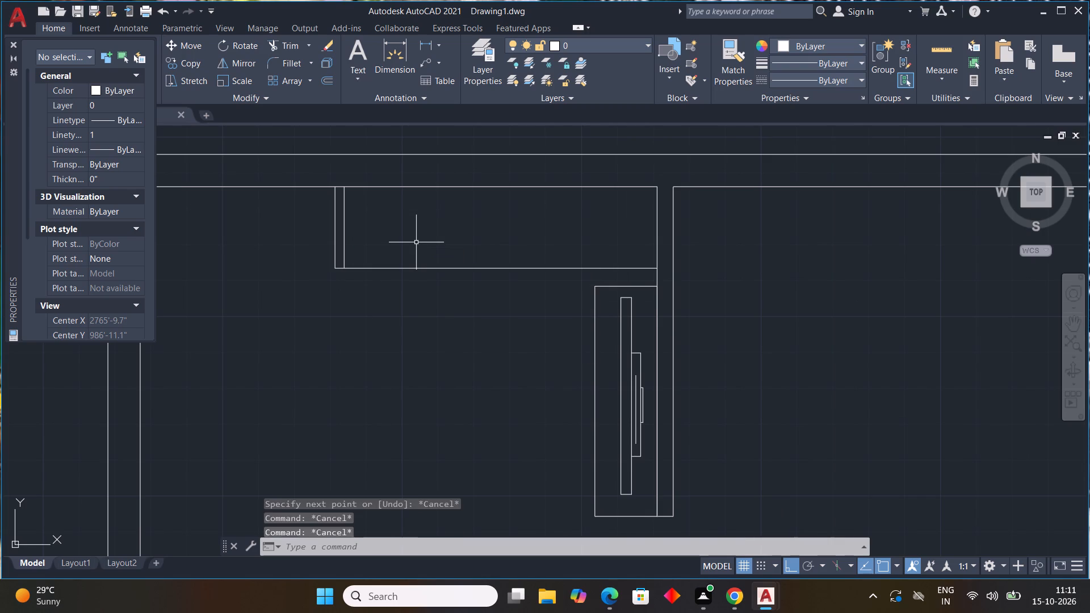
Copy the inner vertical line rightward several times at narrow uneven spacing, from about 1.9" to 9.4" away, undoing one surplus copy.
{"action": "left_click", "coordinate": [346, 221]}
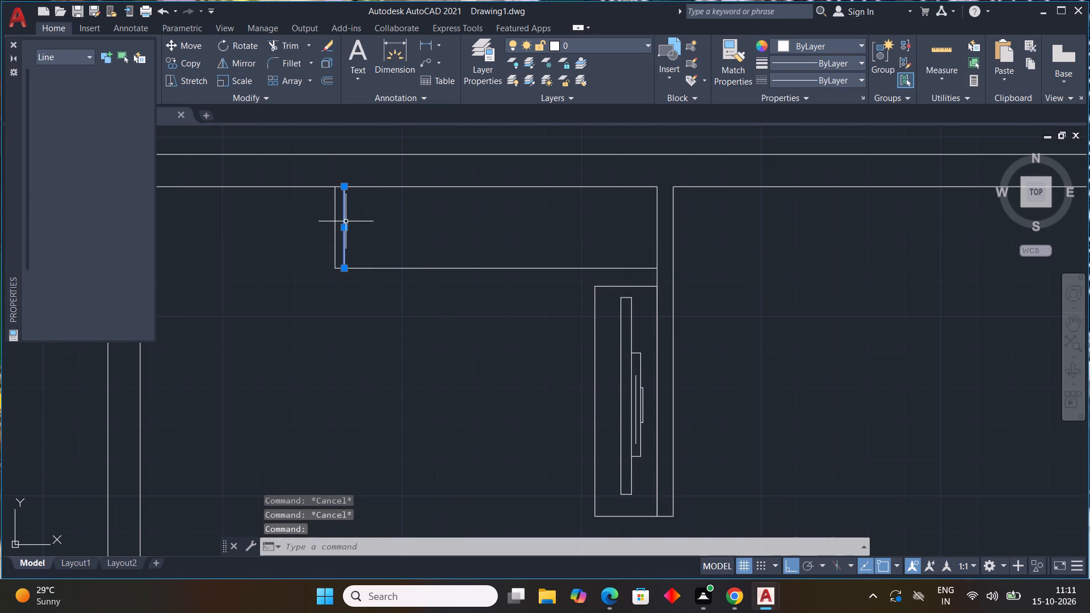
{"action": "type", "text": "CO"}
{"action": "key", "text": "space"}
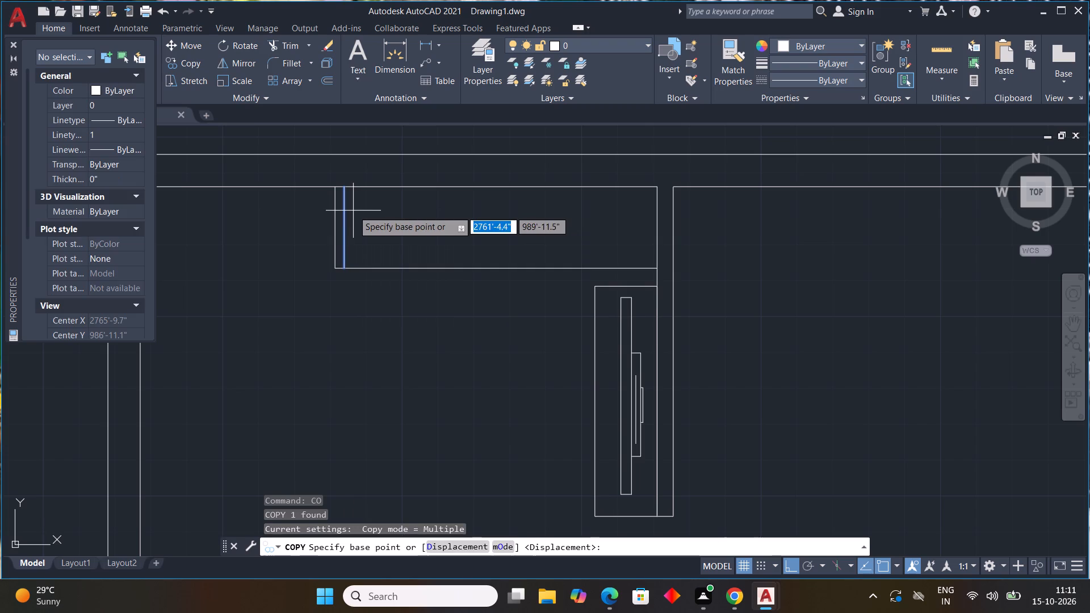
{"action": "left_click", "coordinate": [346, 271]}
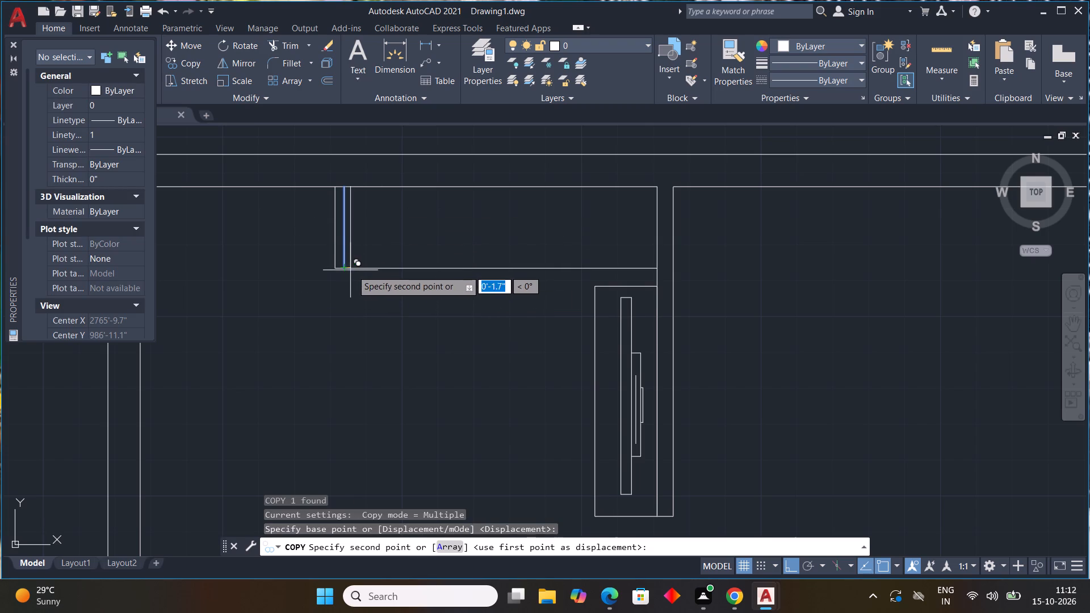
{"action": "left_click", "coordinate": [350, 268]}
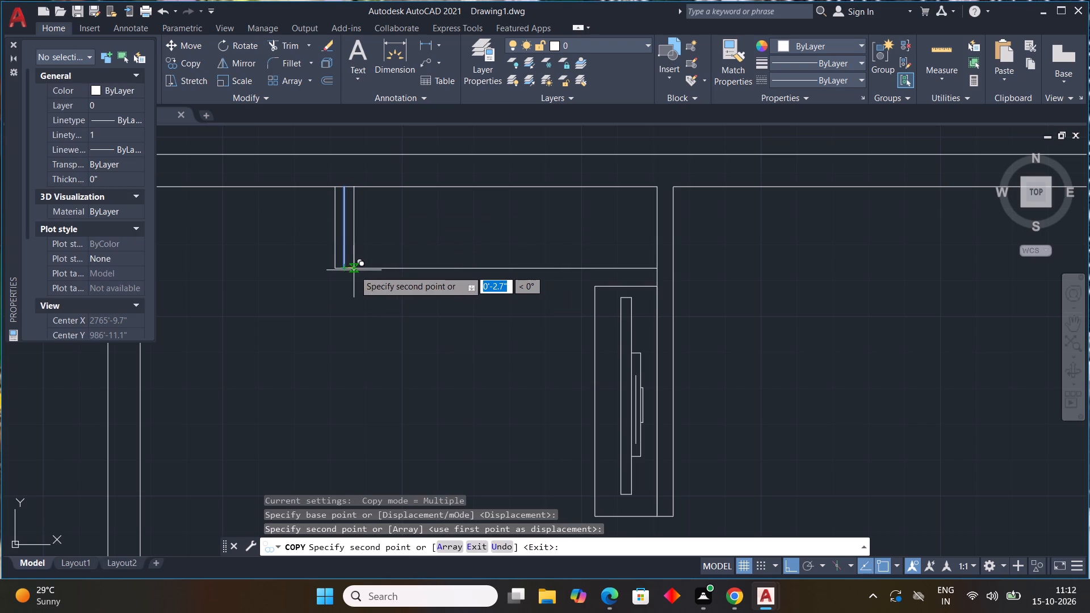
{"action": "left_click", "coordinate": [357, 271]}
{"action": "left_click", "coordinate": [364, 274]}
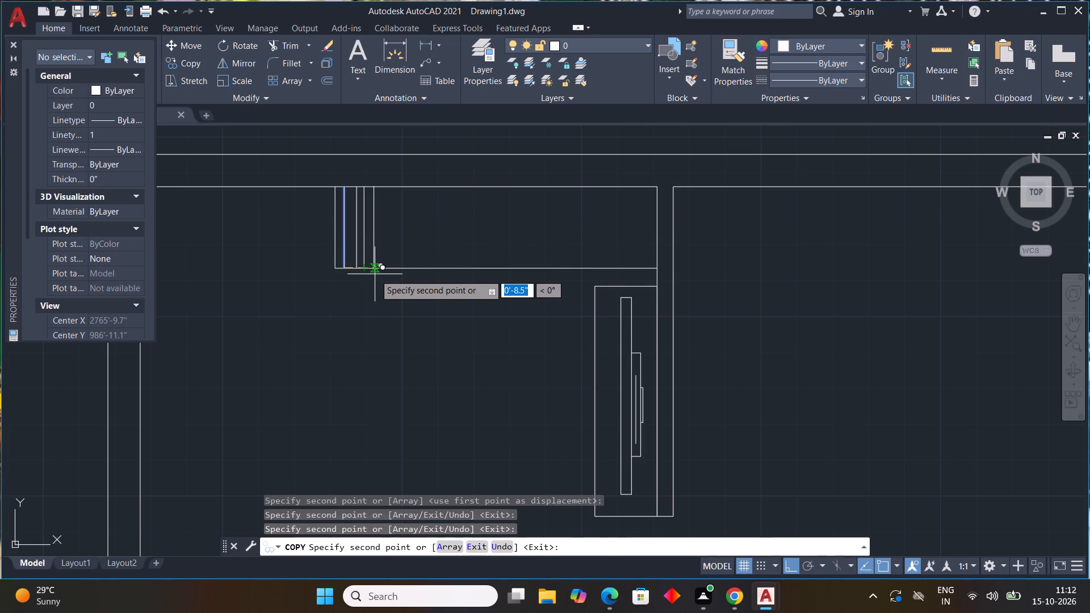
{"action": "left_click", "coordinate": [371, 272]}
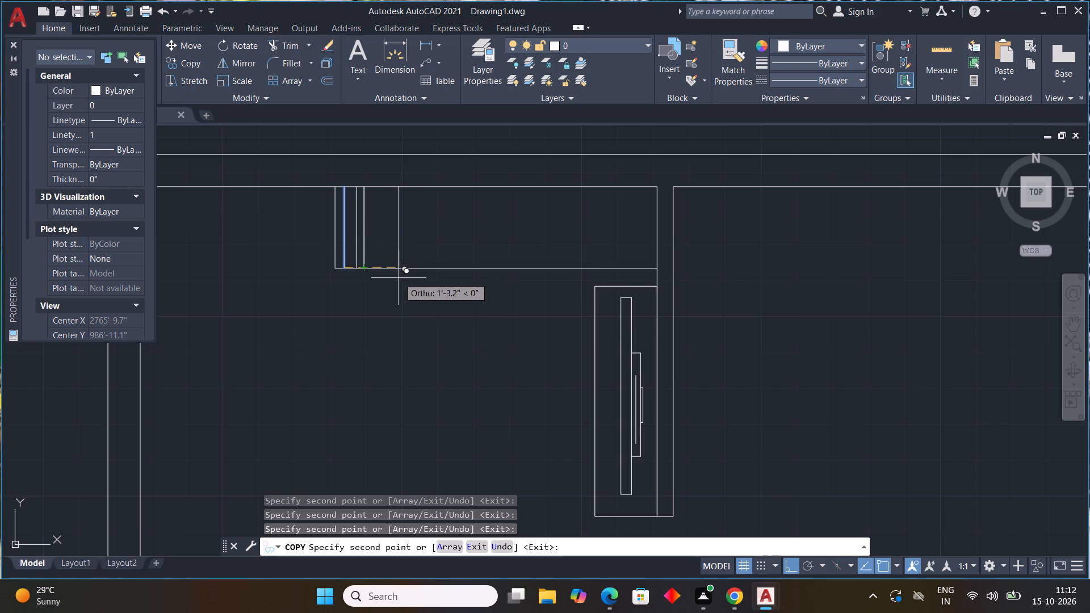
{"action": "key", "text": "ctrl+z"}
{"action": "scroll", "coordinate": [330, 239], "scroll_direction": "up", "scroll_amount": 4}
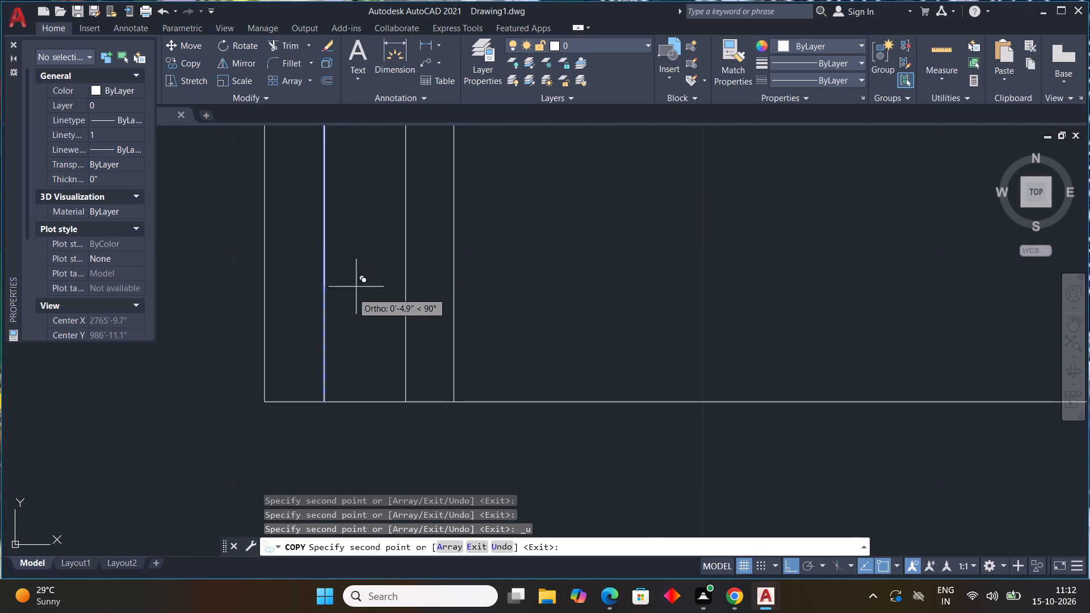
{"action": "left_click", "coordinate": [368, 402]}
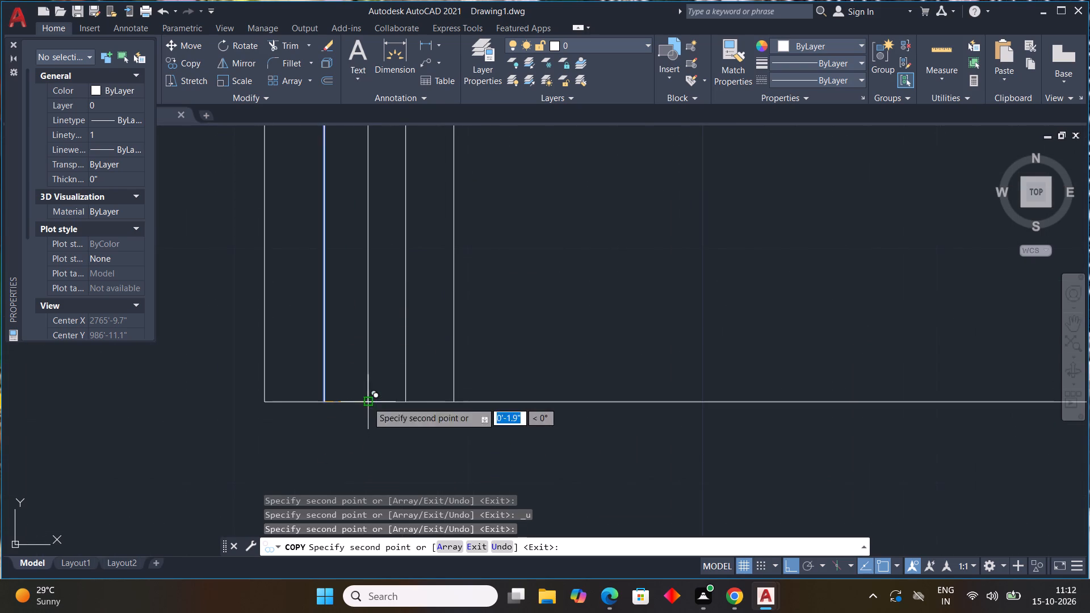
{"action": "left_click", "coordinate": [487, 405]}
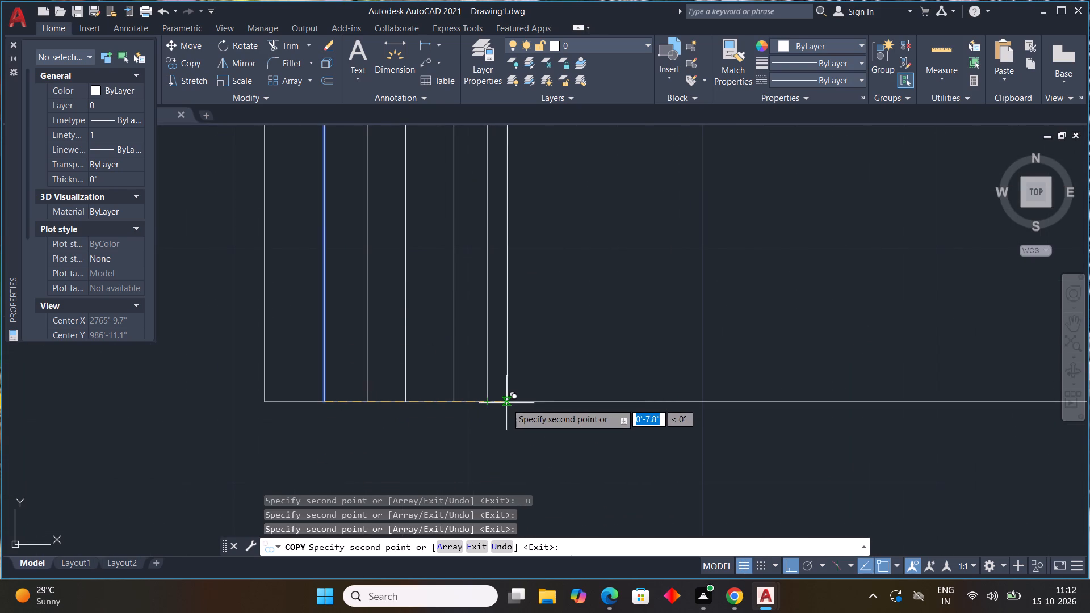
{"action": "left_click", "coordinate": [506, 403]}
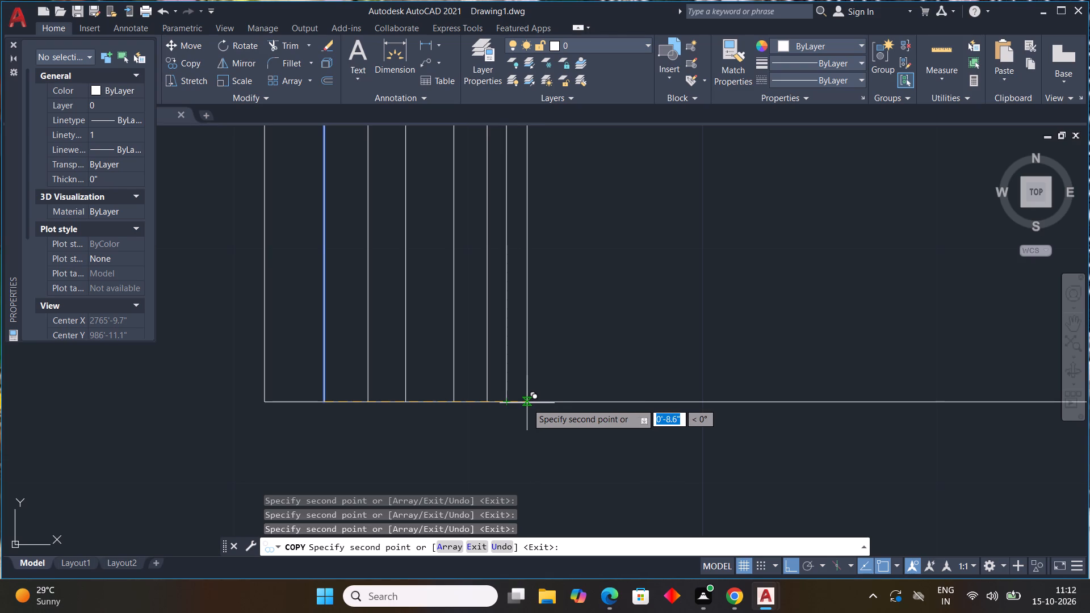
{"action": "left_click", "coordinate": [527, 403]}
{"action": "left_click", "coordinate": [545, 406]}
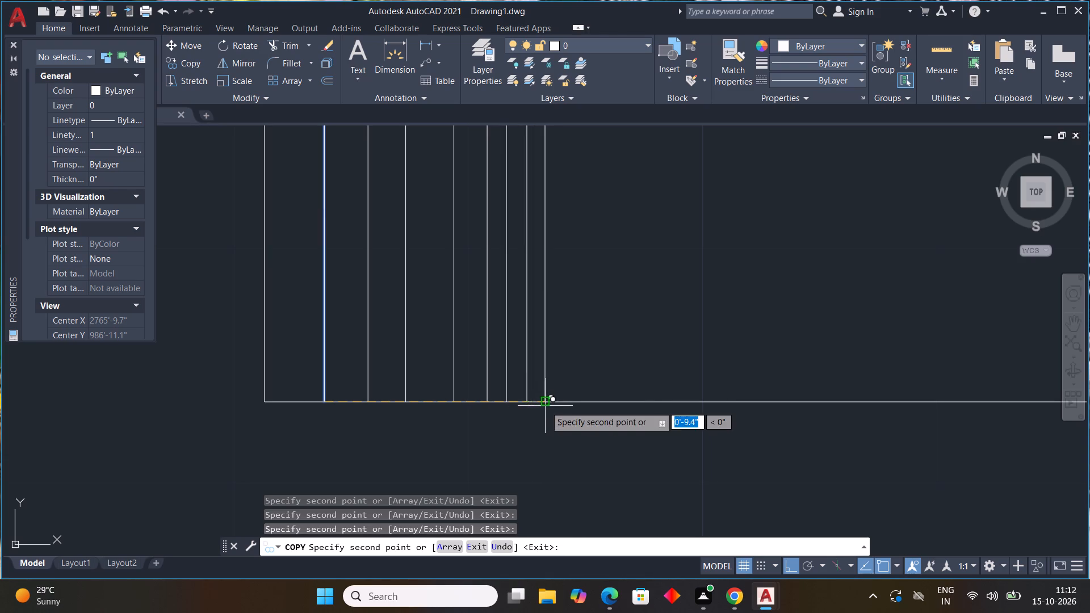
Add more copies of the vertical line in the wider gaps, including one about 1" left of the original.
{"action": "scroll", "coordinate": [559, 404], "scroll_direction": "down", "scroll_amount": 3}
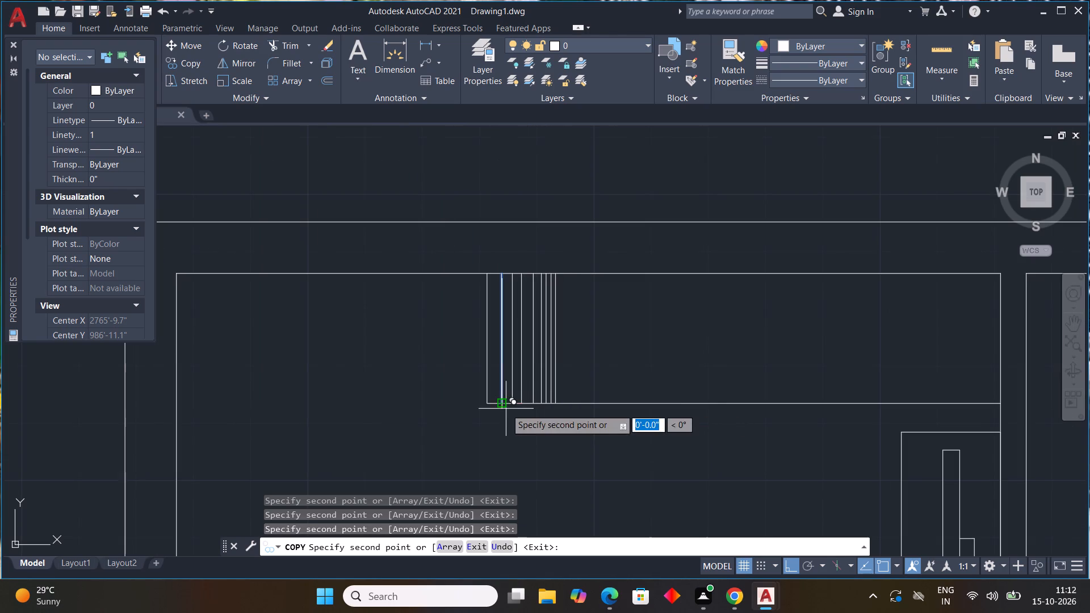
{"action": "scroll", "coordinate": [512, 406], "scroll_direction": "up", "scroll_amount": 1}
{"action": "left_click", "coordinate": [502, 408]}
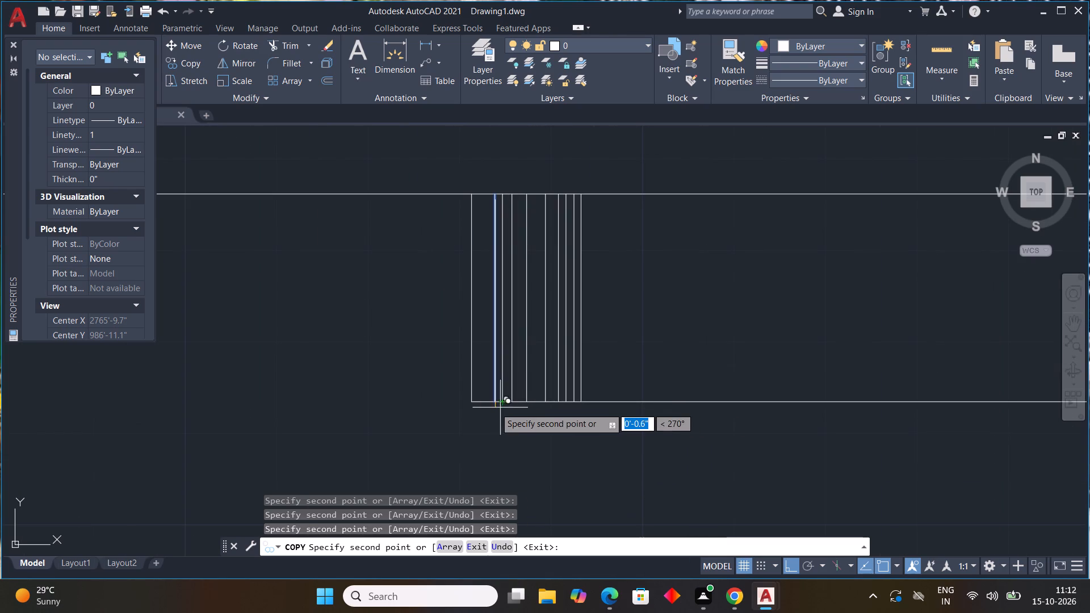
{"action": "left_click", "coordinate": [486, 403]}
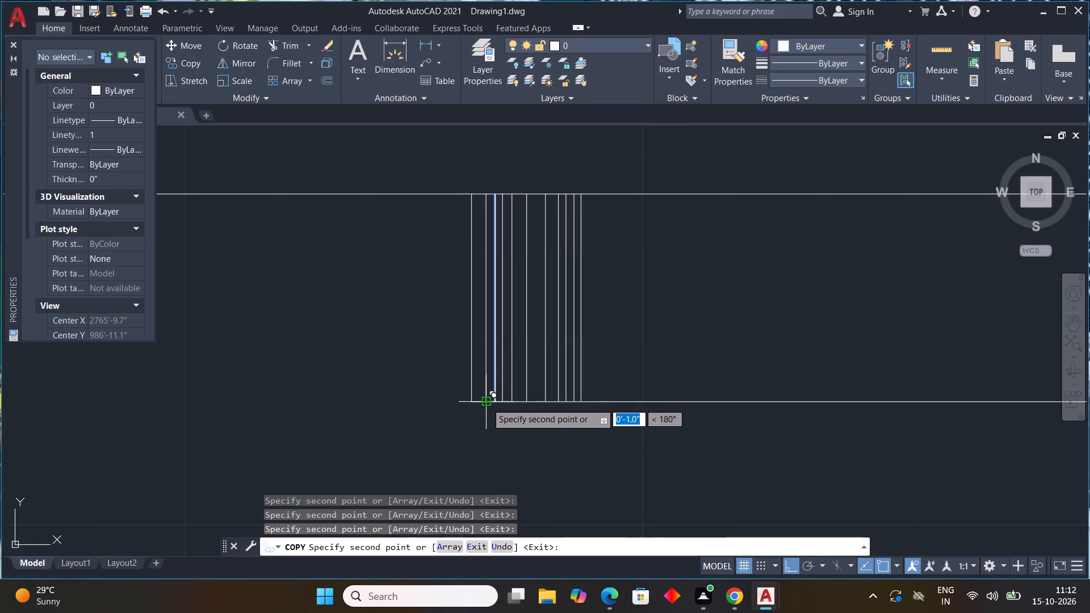
{"action": "left_click", "coordinate": [478, 405]}
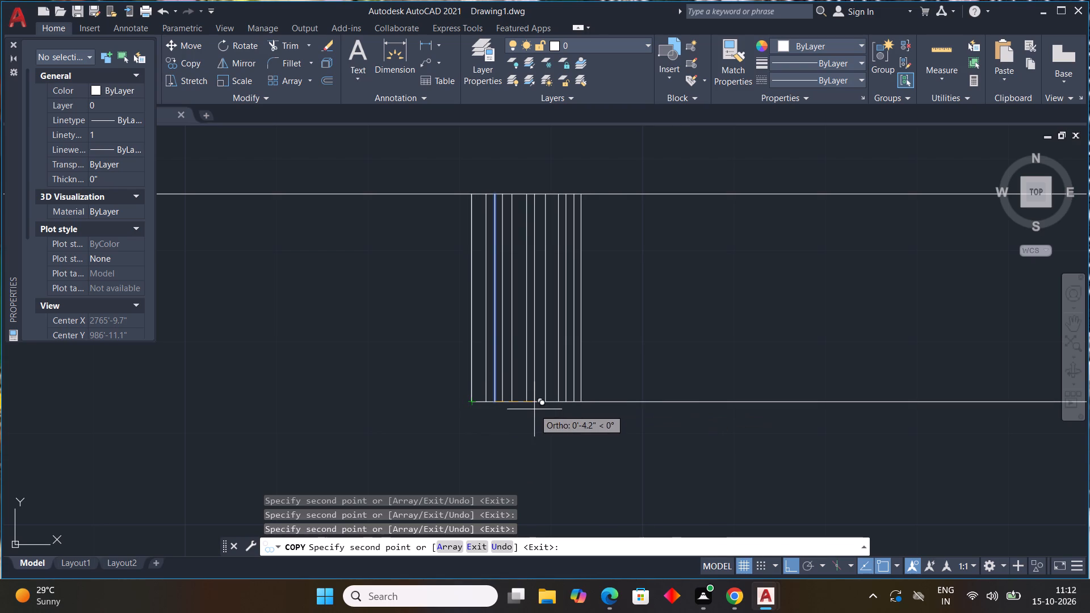
{"action": "left_click", "coordinate": [536, 408]}
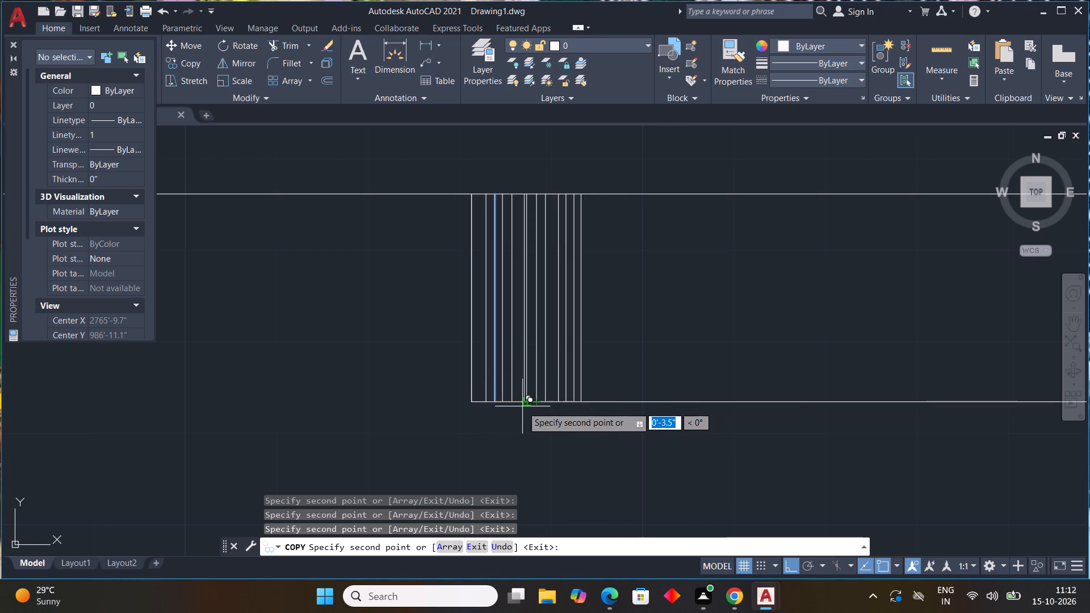
{"action": "left_click", "coordinate": [520, 405]}
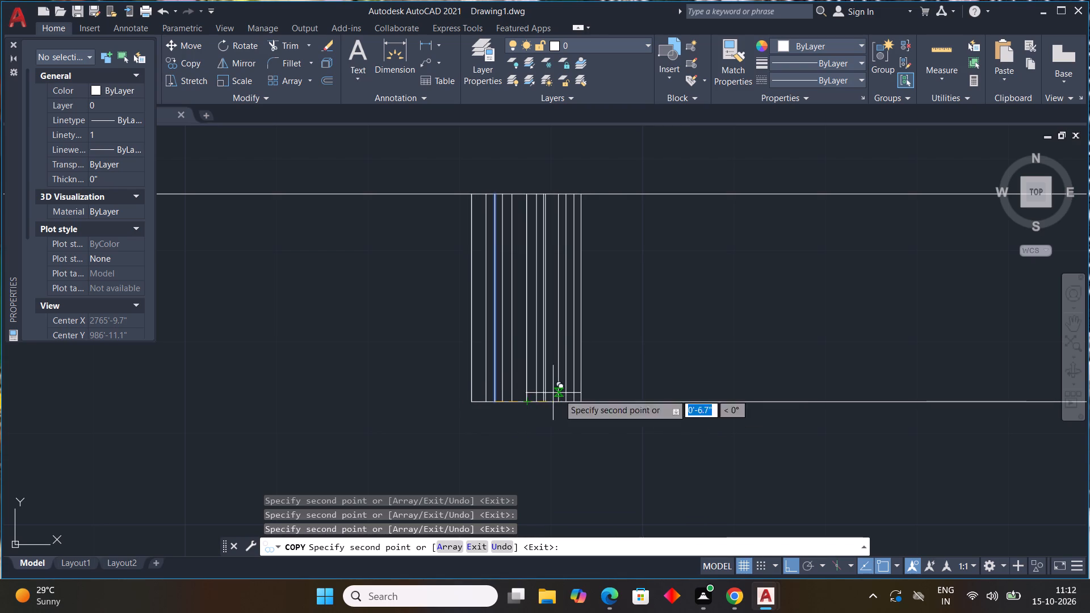
Continue copying the vertical line rightward inside the shallow outline, adding four copies from about 10.3" to 1'-2" away.
{"action": "left_click", "coordinate": [589, 401]}
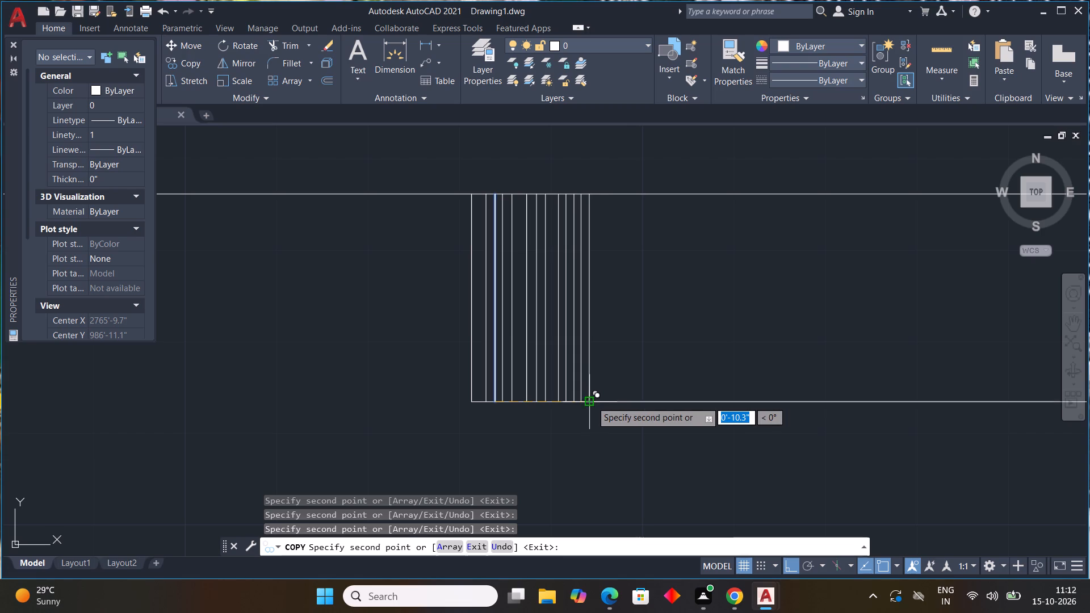
{"action": "left_click", "coordinate": [599, 399]}
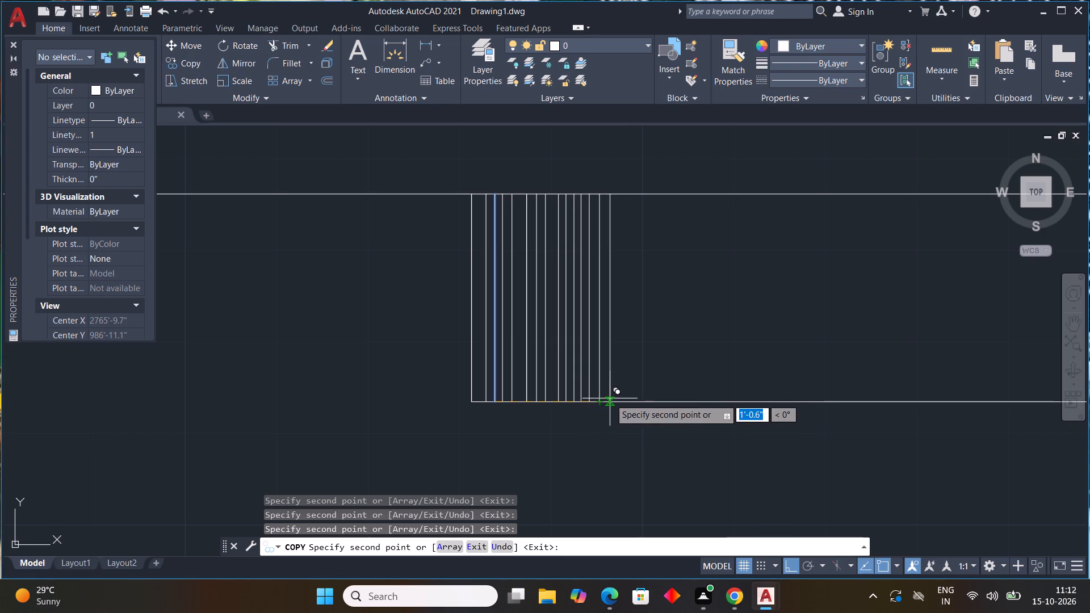
{"action": "left_click", "coordinate": [610, 398]}
{"action": "left_click", "coordinate": [624, 398]}
Add closely spaced copies of the vertical line along the outline's lower edge, from about 1'-3" to 2'-0.6" from the original.
{"action": "middle_click_drag", "start_coordinate": [639, 402], "coordinate": [612, 415]}
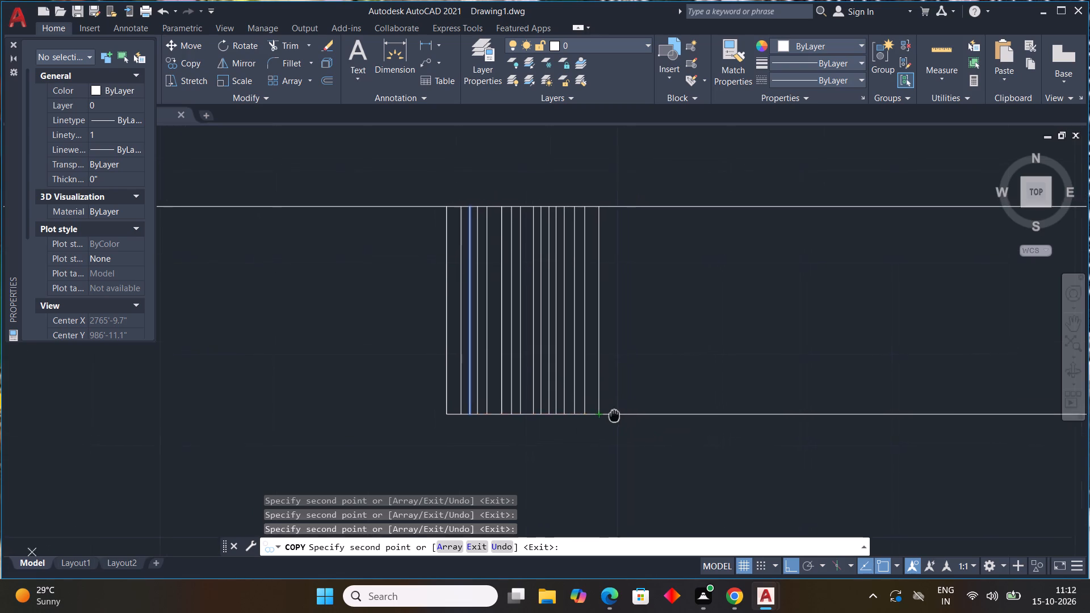
{"action": "middle_click_drag", "start_coordinate": [612, 415], "coordinate": [379, 372]}
{"action": "left_click", "coordinate": [371, 371]}
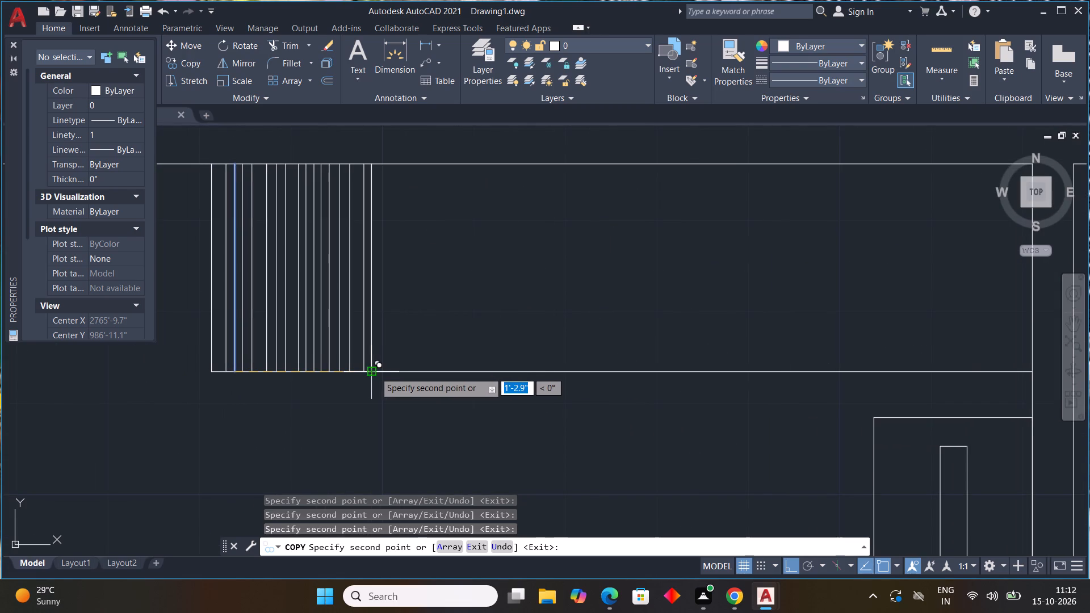
{"action": "left_click", "coordinate": [380, 371]}
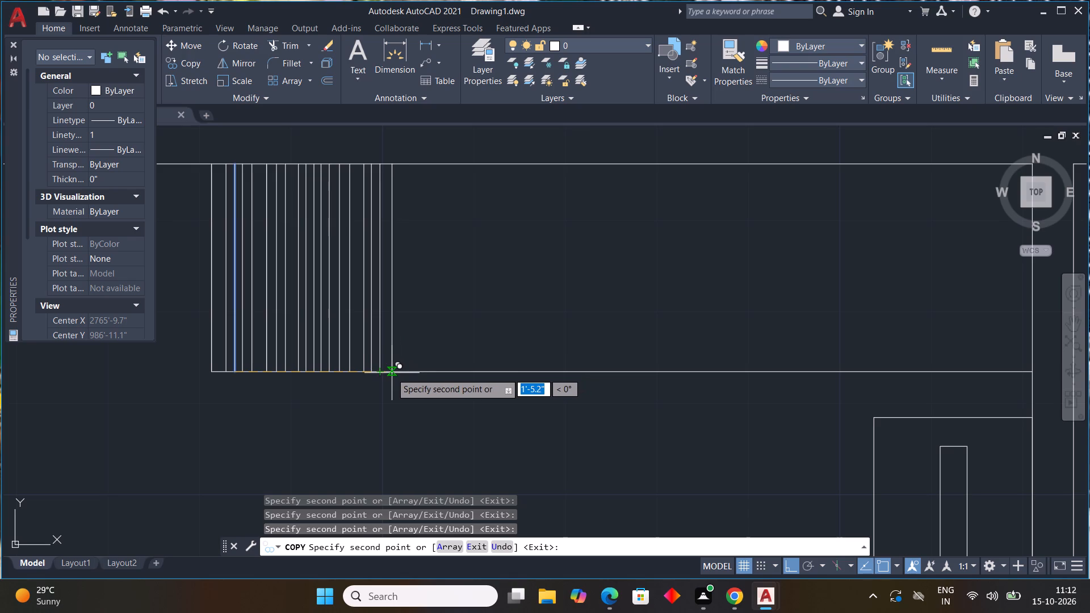
{"action": "left_click", "coordinate": [390, 373]}
{"action": "left_click", "coordinate": [397, 375]}
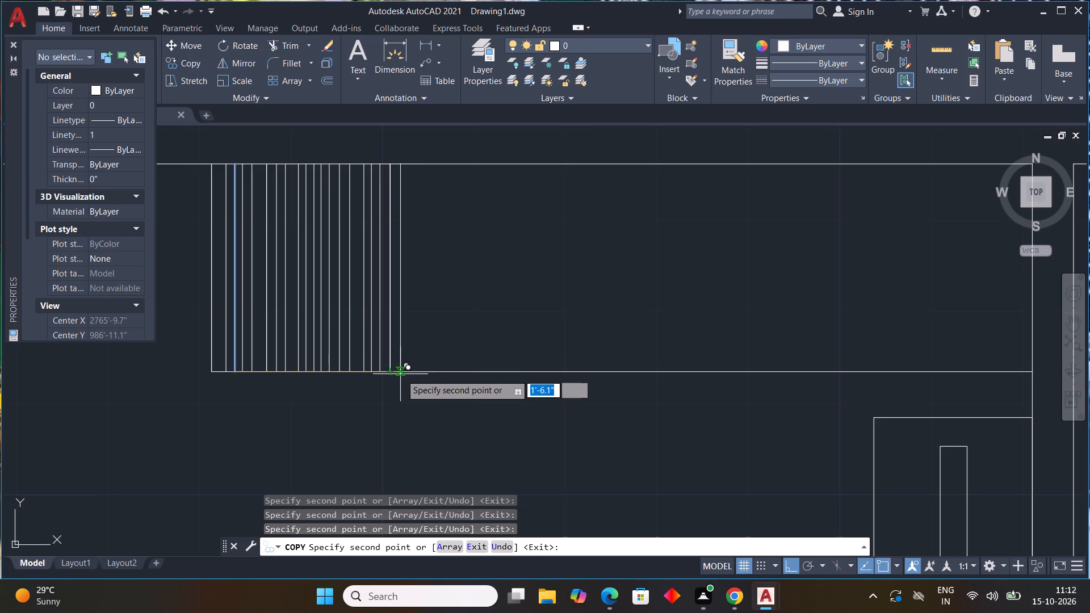
{"action": "left_click", "coordinate": [401, 374]}
{"action": "left_click", "coordinate": [413, 379]}
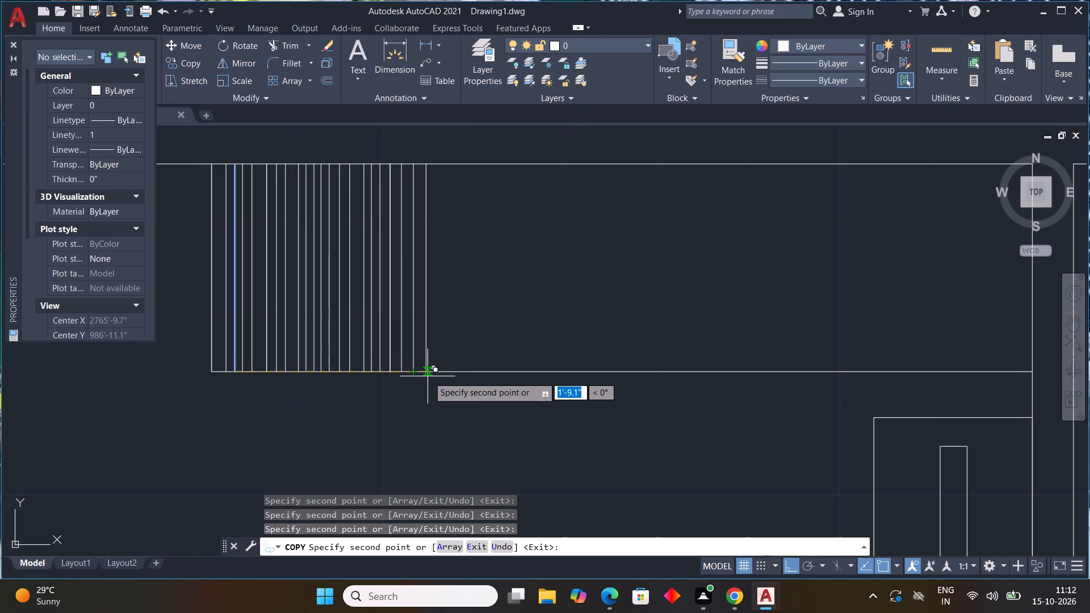
{"action": "left_click", "coordinate": [422, 374]}
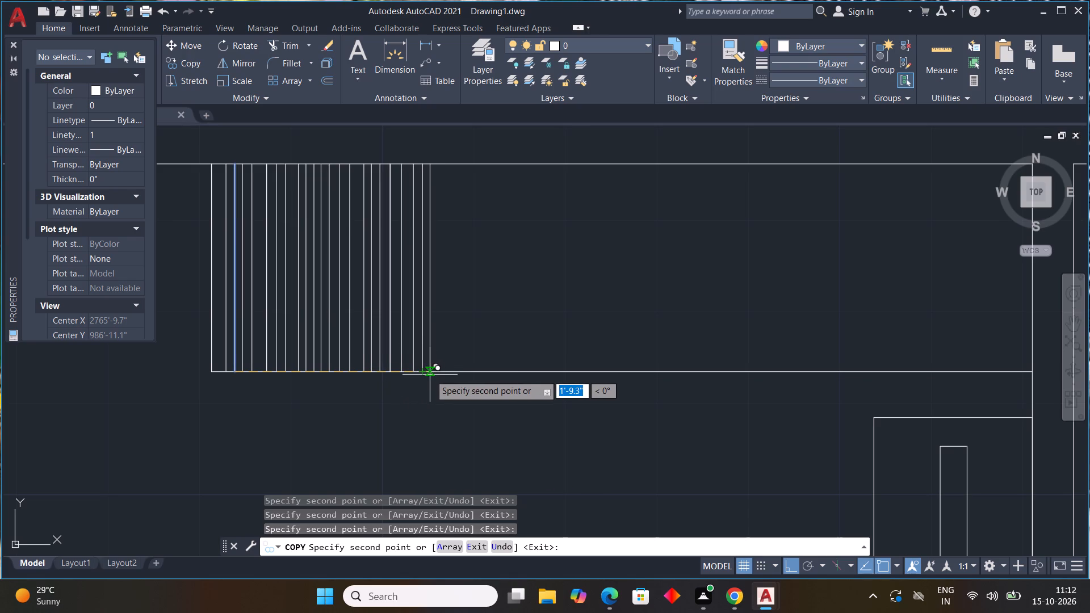
{"action": "left_click", "coordinate": [430, 375]}
{"action": "left_click", "coordinate": [439, 374]}
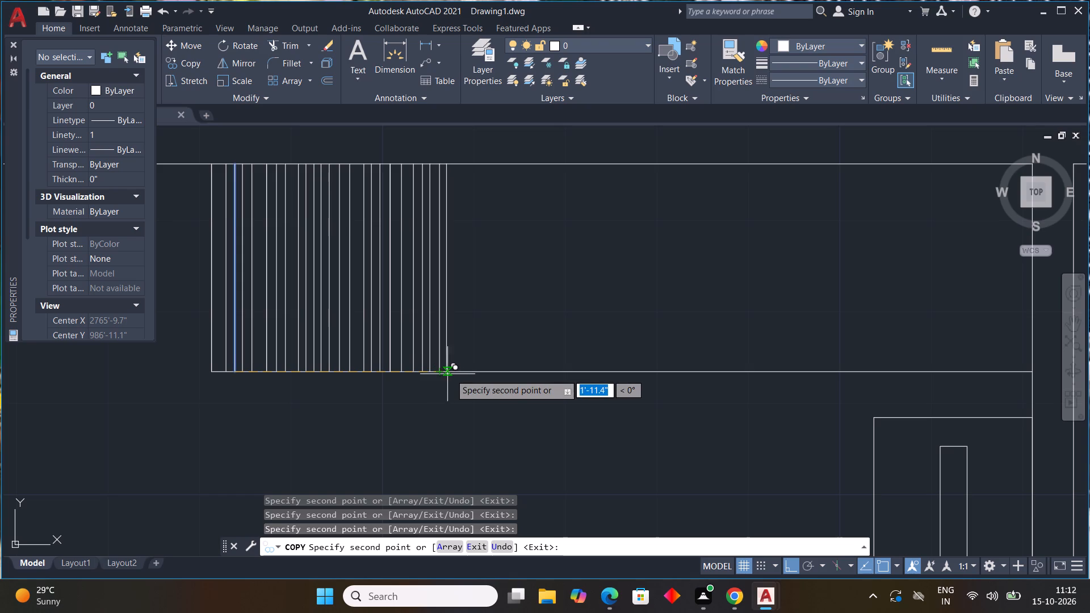
{"action": "left_click", "coordinate": [450, 374]}
{"action": "left_click", "coordinate": [460, 376]}
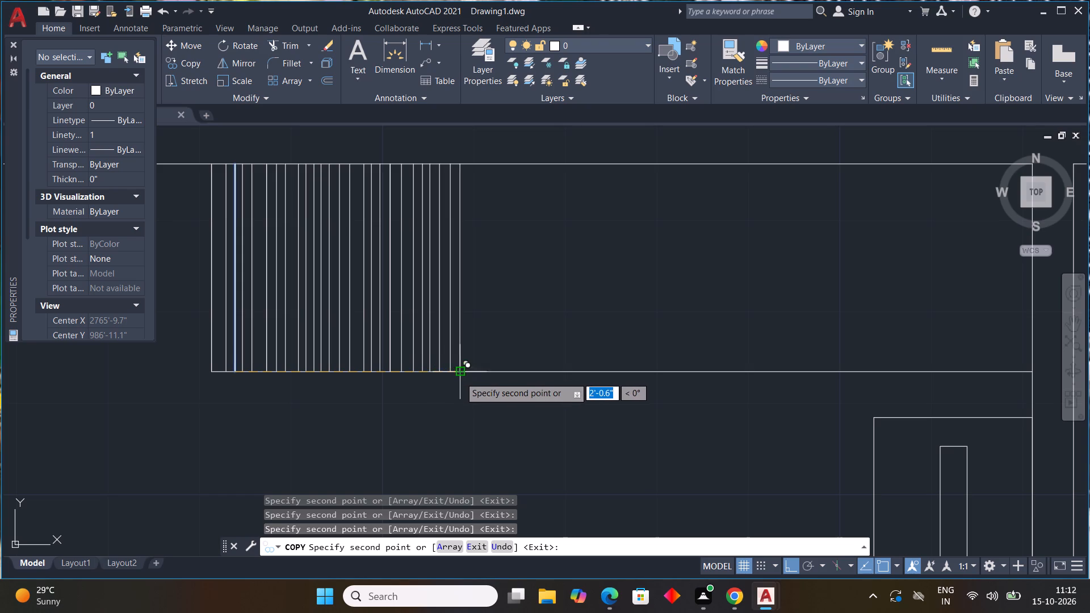
Extend the row of vertical line copies with narrow gaps, from about 2'-1.7" to 2'-8.5" from the original.
{"action": "scroll", "coordinate": [546, 264], "scroll_direction": "down", "scroll_amount": 2}
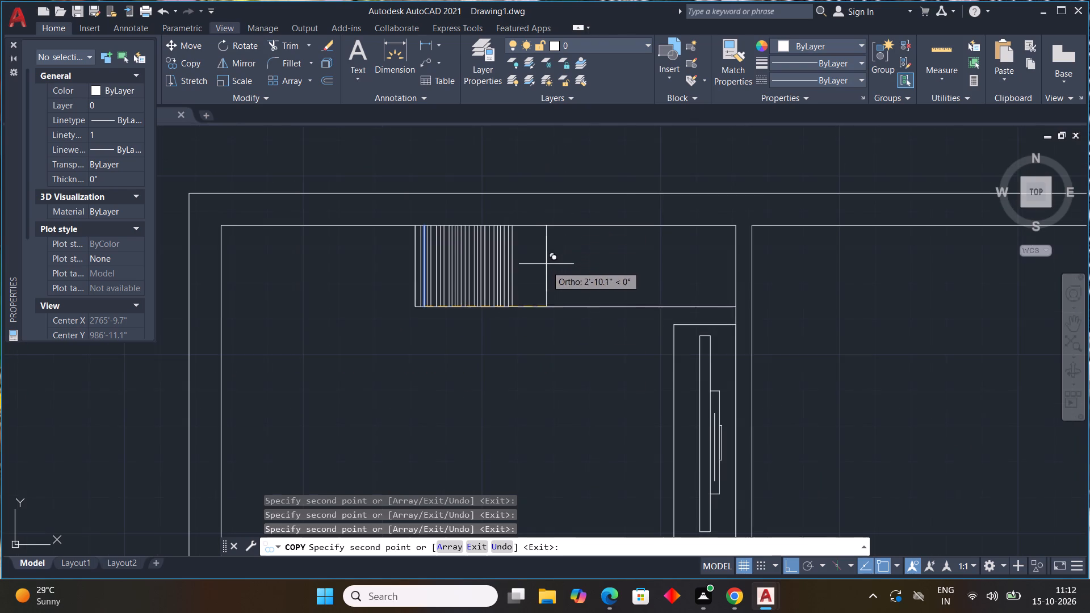
{"action": "scroll", "coordinate": [532, 306], "scroll_direction": "up", "scroll_amount": 3}
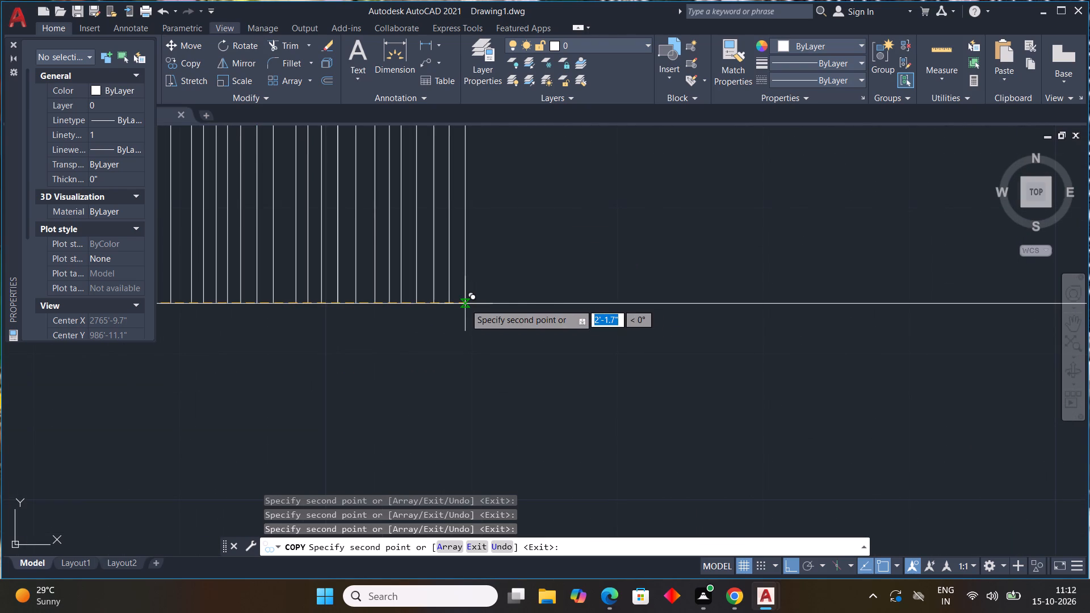
{"action": "left_click", "coordinate": [465, 304]}
{"action": "left_click", "coordinate": [478, 301]}
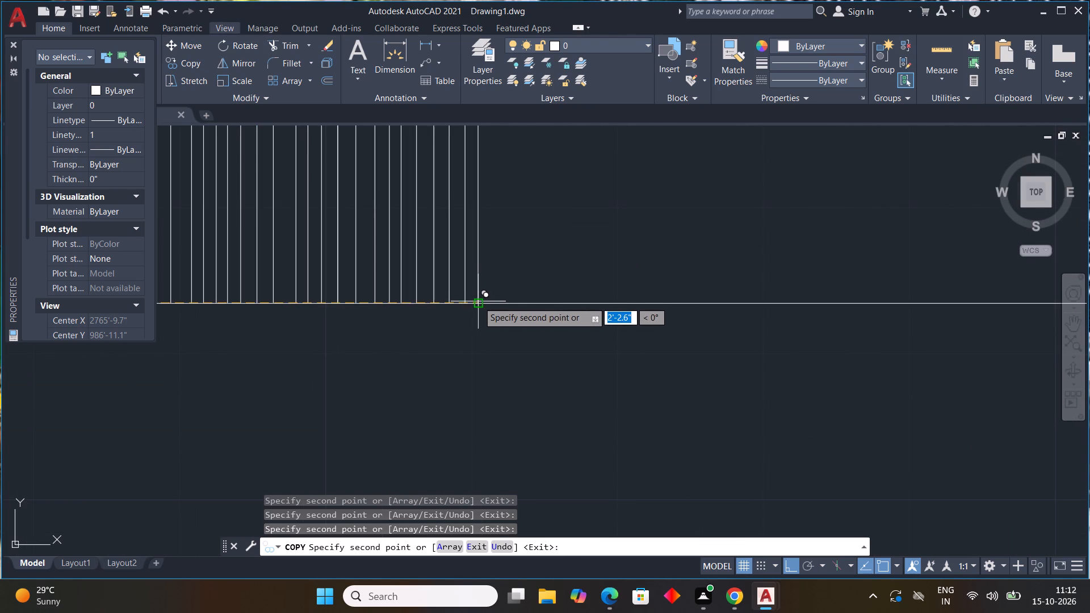
{"action": "left_click", "coordinate": [485, 303]}
{"action": "left_click", "coordinate": [498, 300]}
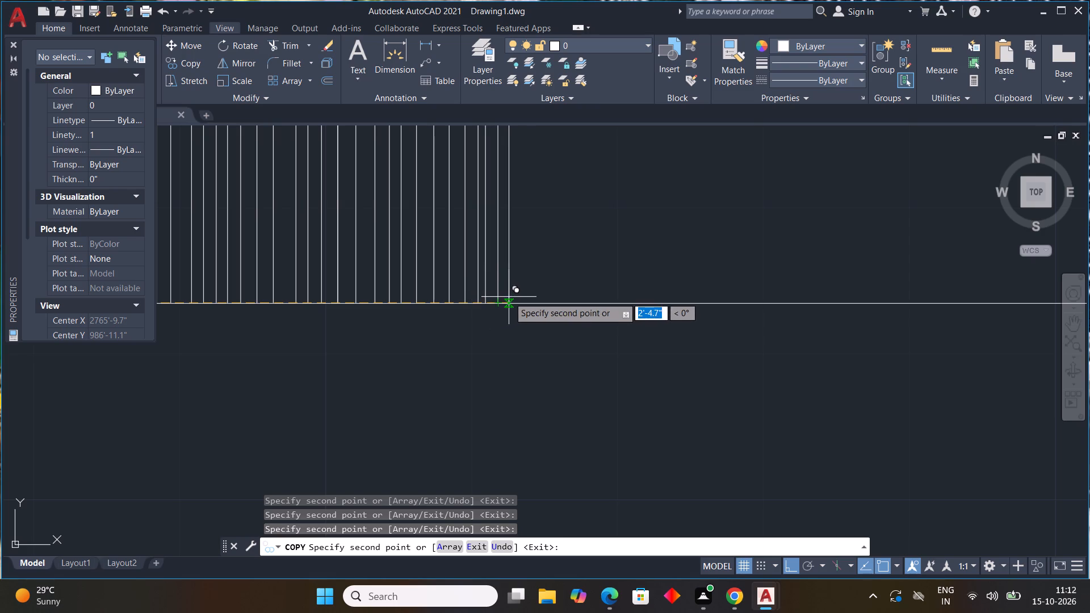
{"action": "left_click", "coordinate": [509, 297]}
{"action": "left_click", "coordinate": [521, 301]}
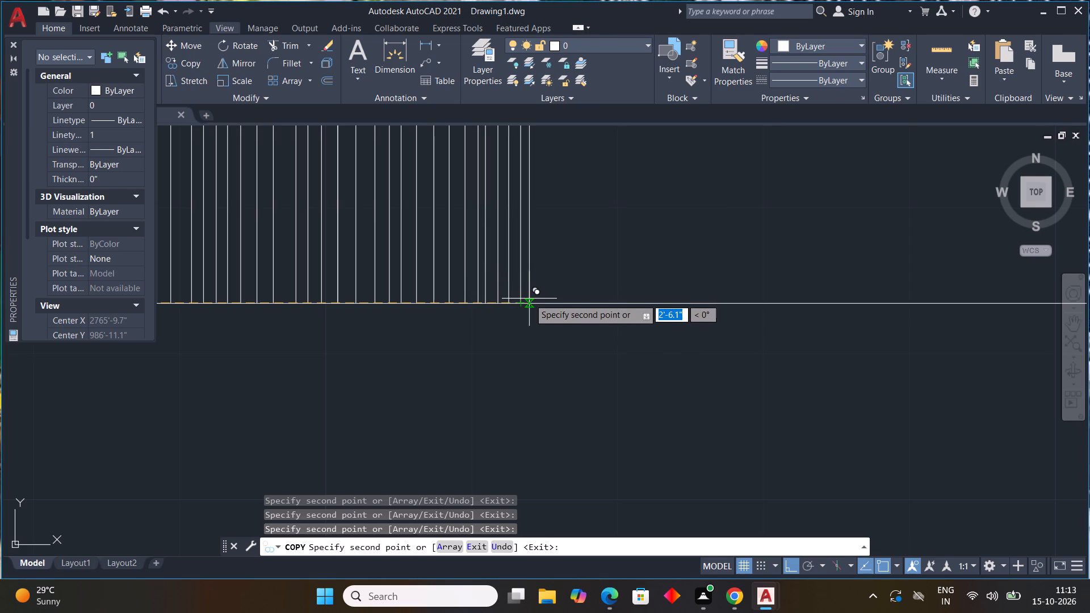
{"action": "left_click", "coordinate": [529, 299]}
{"action": "left_click", "coordinate": [542, 303]}
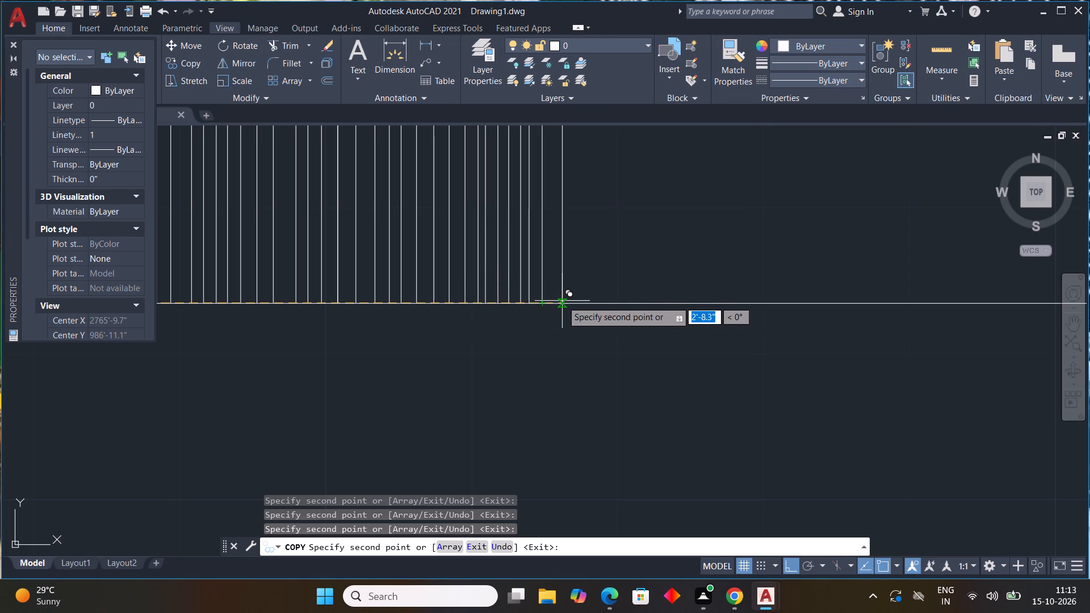
{"action": "left_click", "coordinate": [555, 304]}
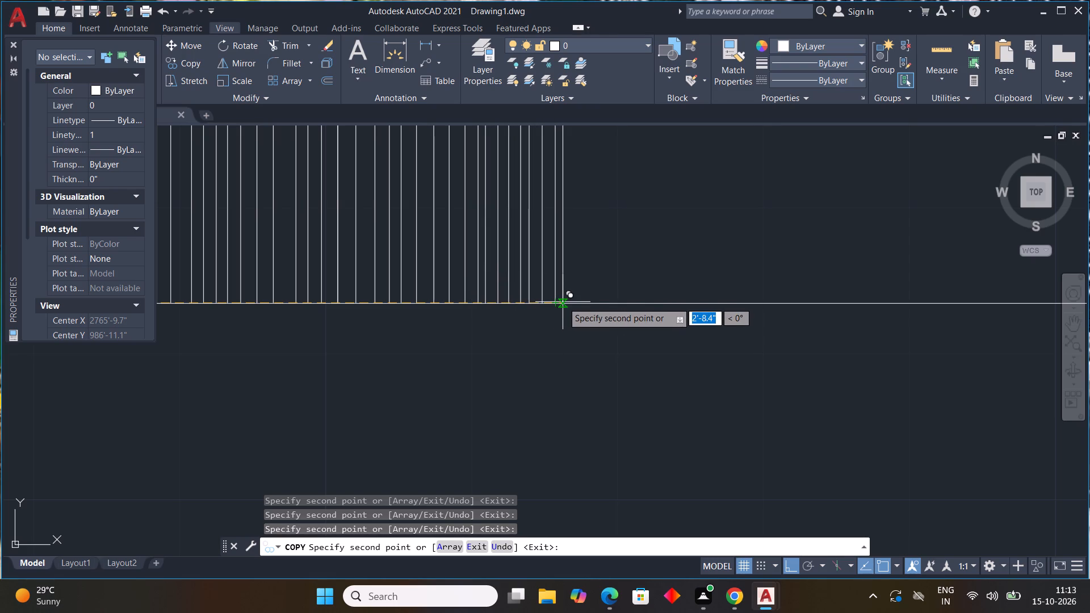
{"action": "left_click", "coordinate": [567, 302]}
Place further vertical line copies about 1" apart along the outline, from about 2'-9.5" to 3'-3.5" from the original.
{"action": "scroll", "coordinate": [583, 301], "scroll_direction": "down", "scroll_amount": 2}
{"action": "middle_click_drag", "start_coordinate": [599, 303], "coordinate": [596, 307]}
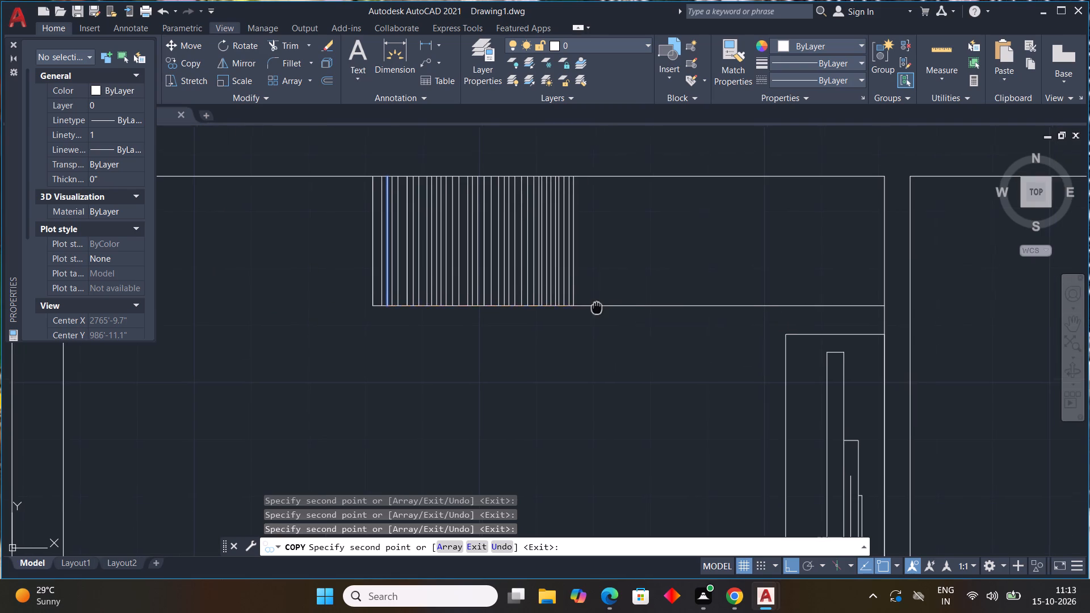
{"action": "middle_click_drag", "start_coordinate": [596, 307], "coordinate": [450, 316]}
{"action": "middle_click_drag", "start_coordinate": [433, 312], "coordinate": [383, 300]}
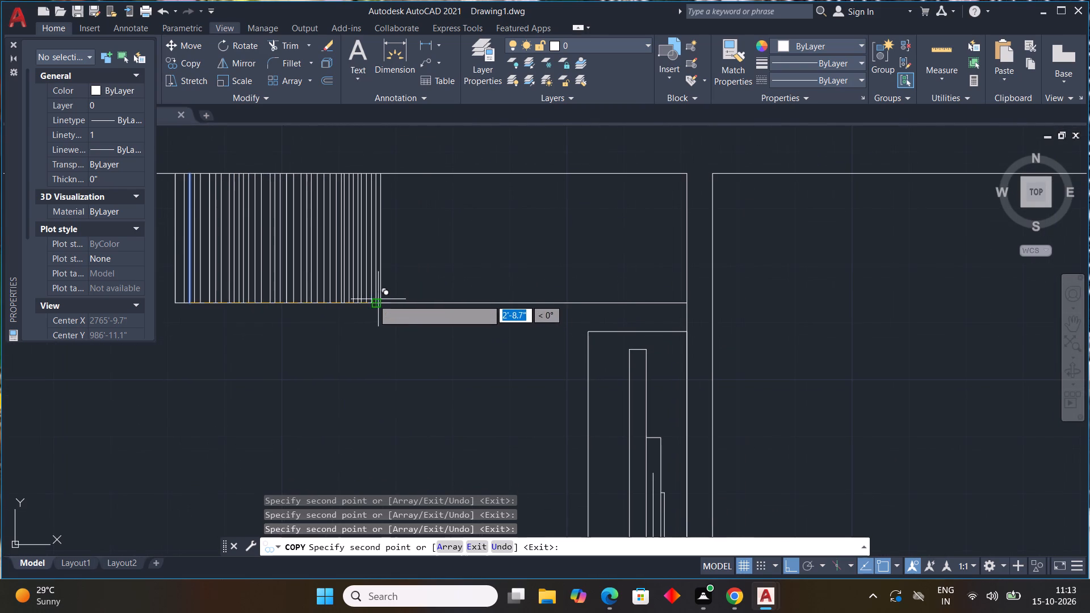
{"action": "scroll", "coordinate": [386, 301], "scroll_direction": "up", "scroll_amount": 2}
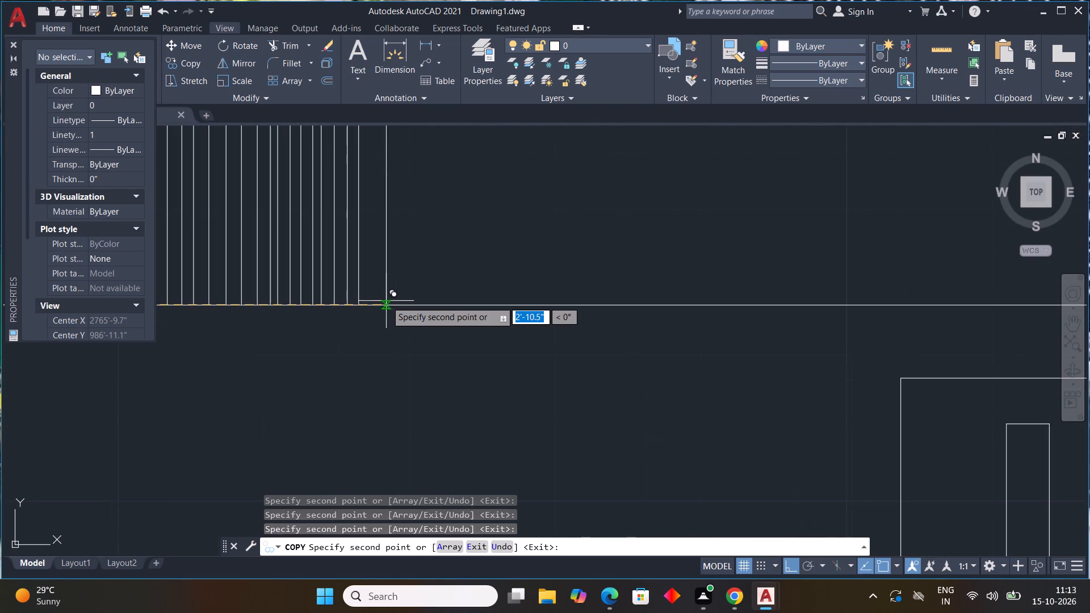
{"action": "left_click", "coordinate": [370, 306]}
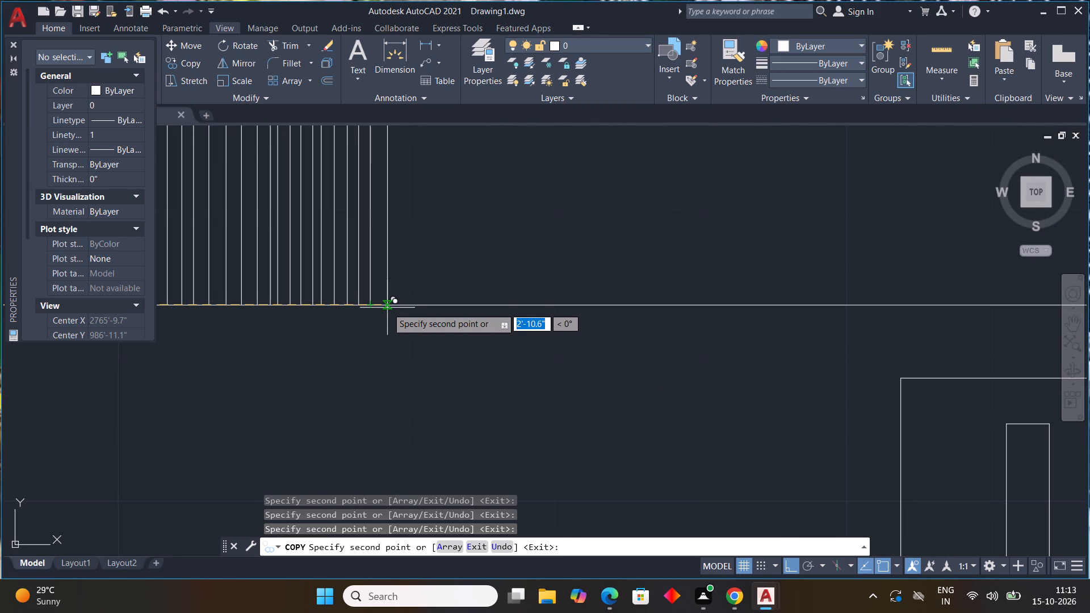
{"action": "left_click", "coordinate": [384, 306]}
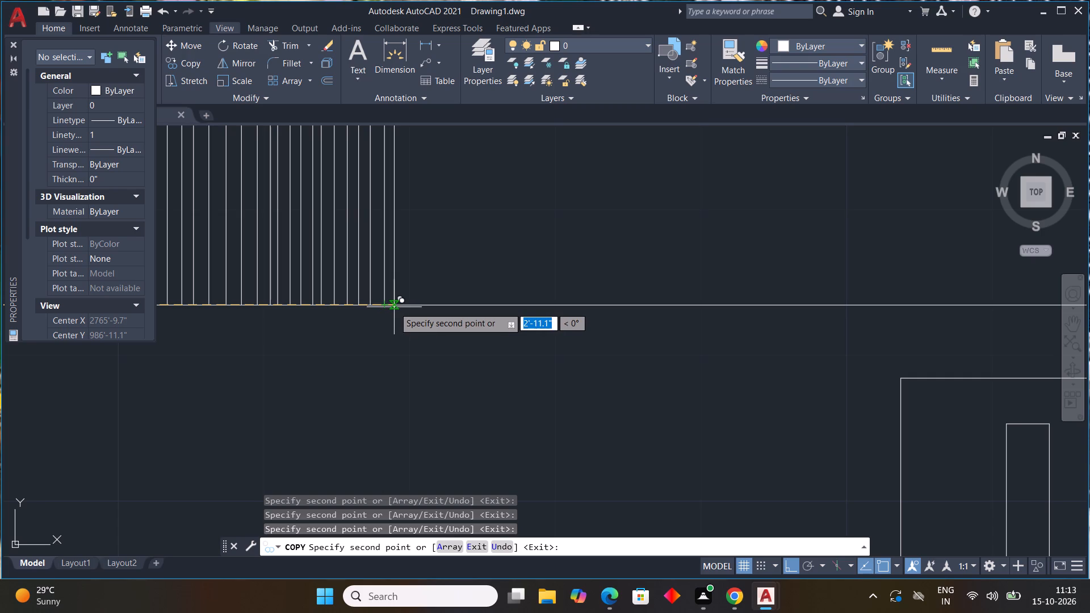
{"action": "left_click", "coordinate": [394, 307]}
{"action": "left_click", "coordinate": [406, 305]}
{"action": "left_click_drag", "start_coordinate": [421, 306], "coordinate": [426, 308]}
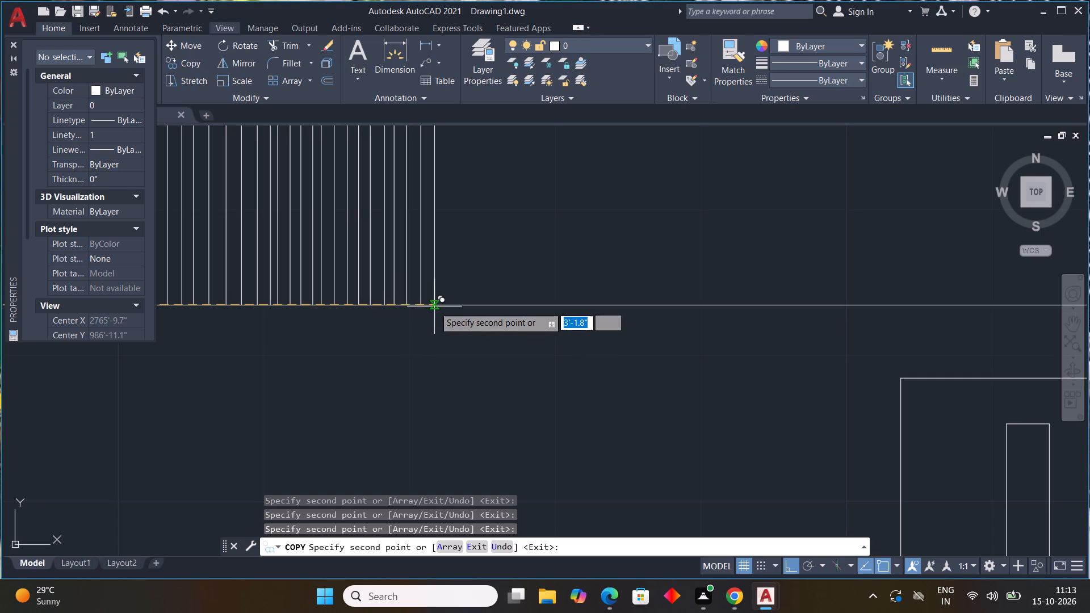
{"action": "left_click", "coordinate": [434, 306]}
{"action": "left_click", "coordinate": [448, 305]}
{"action": "left_click", "coordinate": [459, 303]}
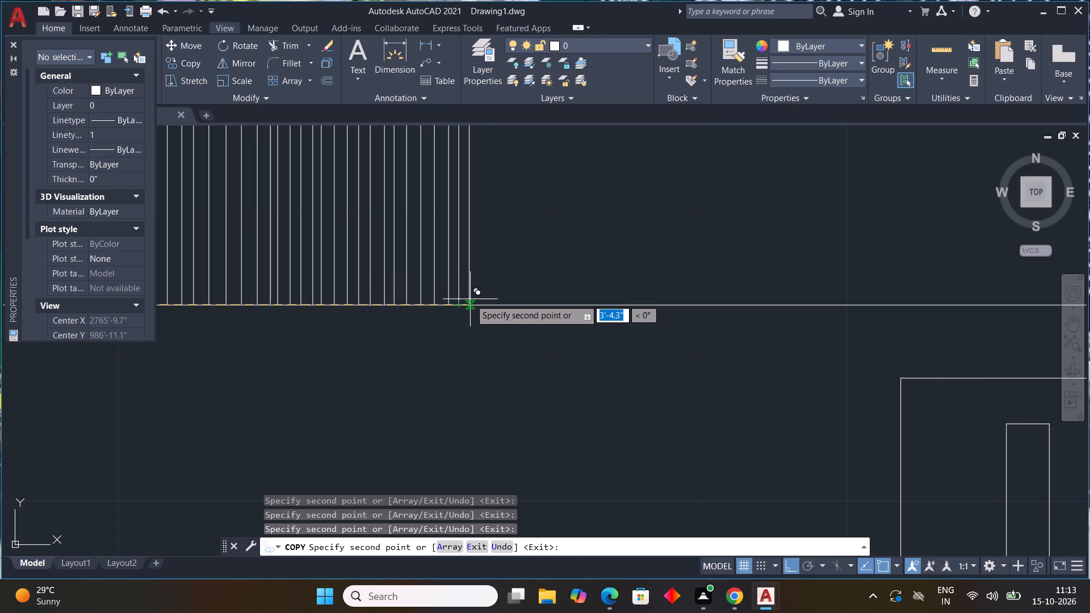
Continue the closely spaced vertical line copies across the outline, from about 3'-4.5" to 4'-3" from the original.
{"action": "left_click", "coordinate": [473, 301]}
{"action": "left_click", "coordinate": [490, 307]}
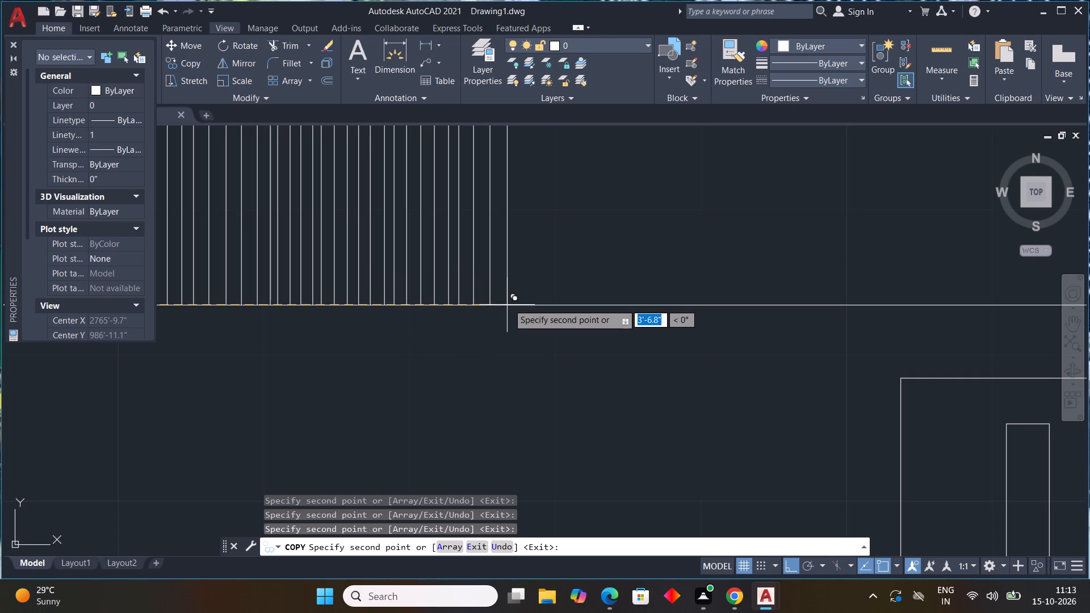
{"action": "left_click", "coordinate": [501, 303]}
{"action": "left_click", "coordinate": [510, 305]}
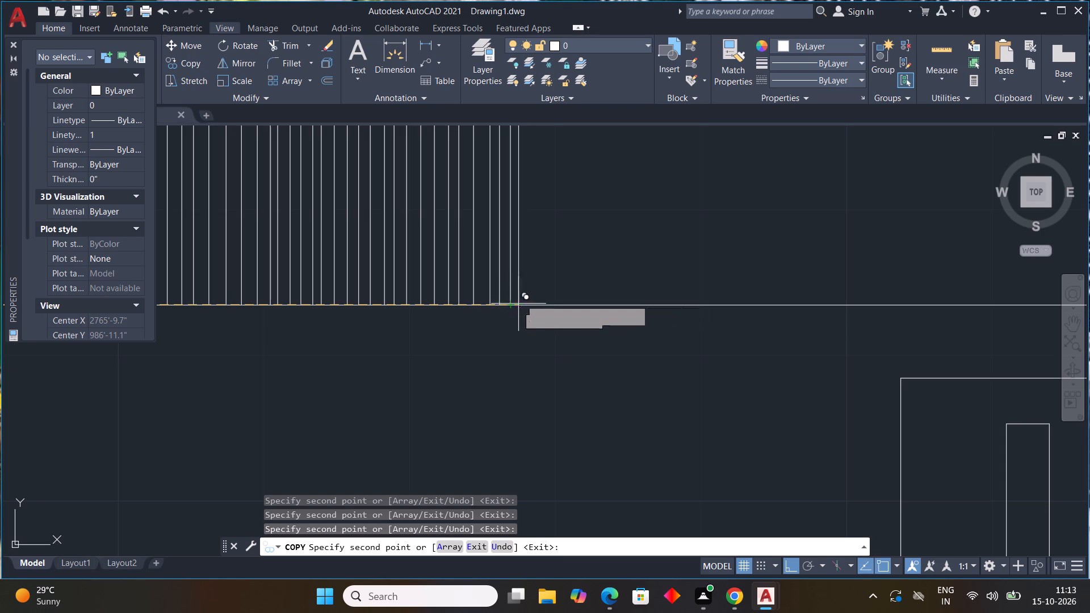
{"action": "left_click_drag", "start_coordinate": [523, 304], "coordinate": [529, 314]}
{"action": "left_click", "coordinate": [536, 312]}
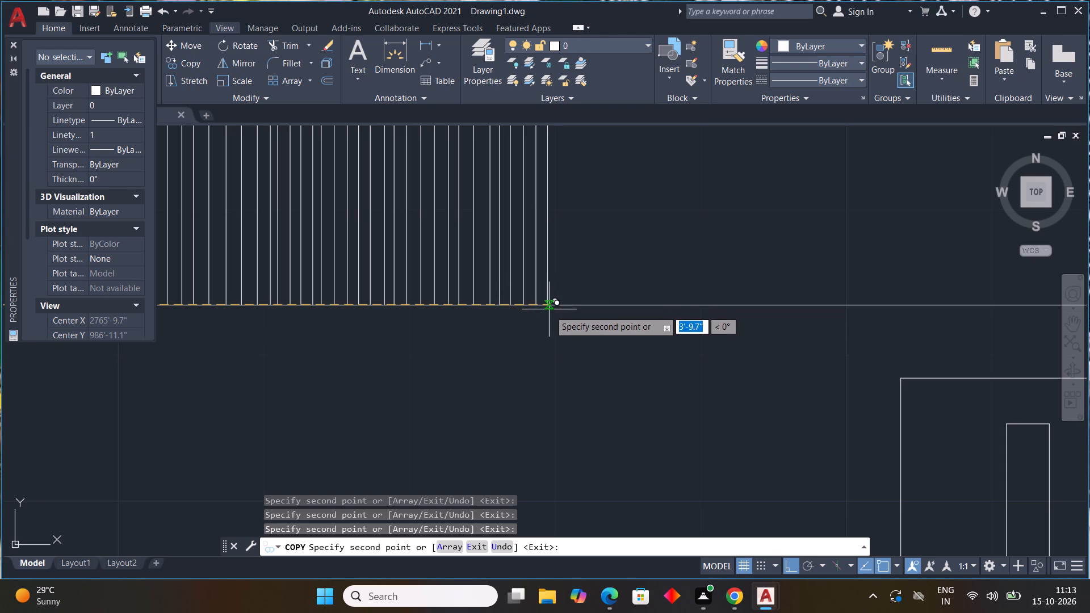
{"action": "left_click", "coordinate": [550, 310]}
{"action": "left_click", "coordinate": [563, 314]}
{"action": "left_click_drag", "start_coordinate": [578, 306], "coordinate": [580, 315]}
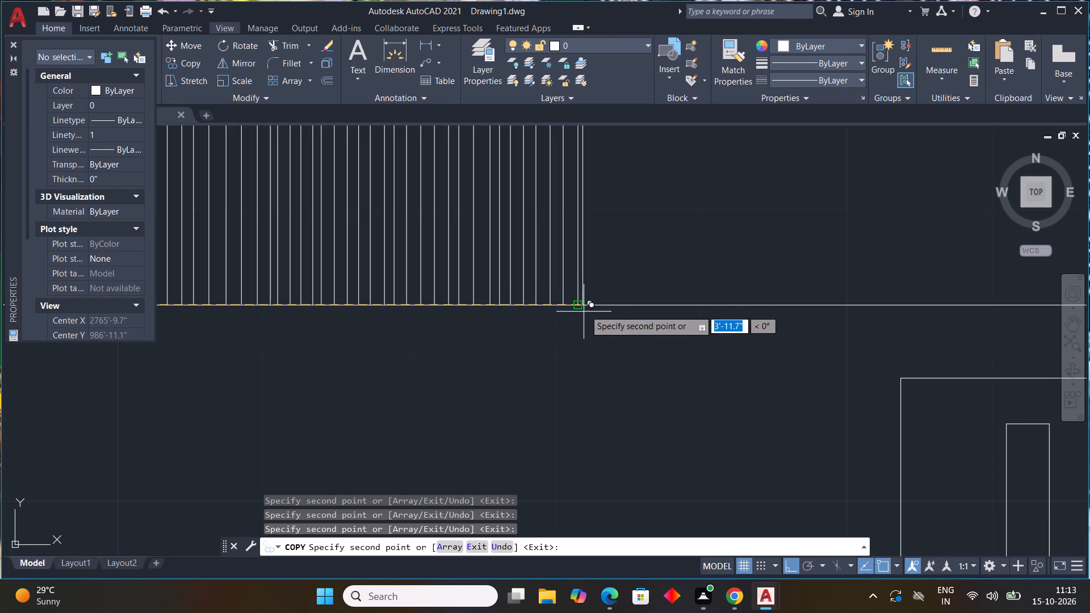
{"action": "left_click_drag", "start_coordinate": [592, 308], "coordinate": [593, 316]}
{"action": "left_click_drag", "start_coordinate": [606, 308], "coordinate": [609, 316]}
{"action": "left_click_drag", "start_coordinate": [632, 306], "coordinate": [634, 312]}
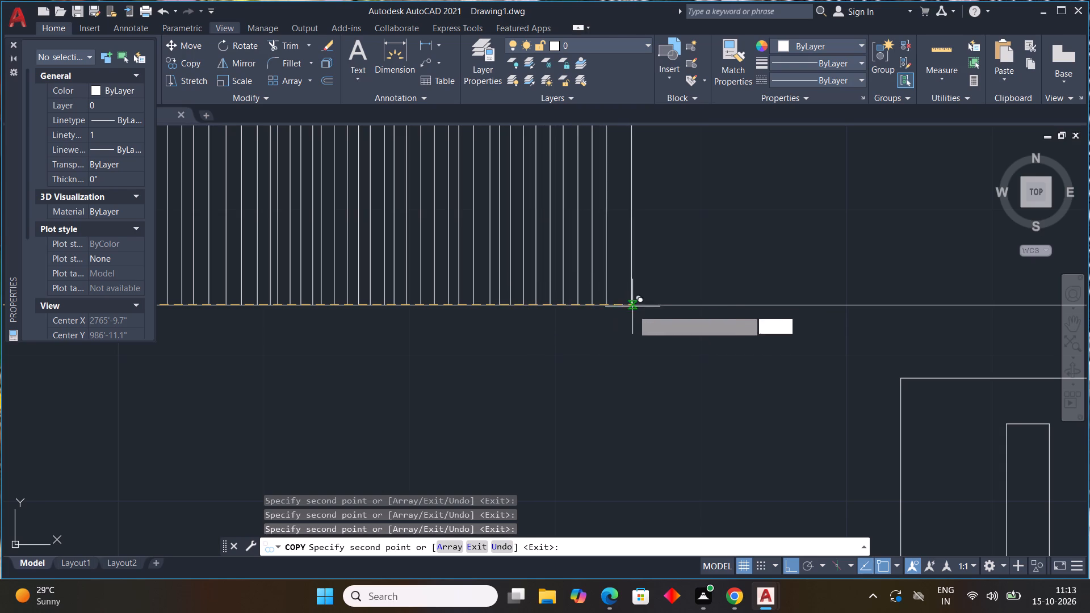
{"action": "left_click_drag", "start_coordinate": [634, 312], "coordinate": [634, 313]}
Continue the closely spaced vertical line copies along the outline, from about 4'-5" to 5'-3" from the original.
{"action": "scroll", "coordinate": [630, 310], "scroll_direction": "down", "scroll_amount": 3}
{"action": "middle_click_drag", "start_coordinate": [633, 318], "coordinate": [440, 318]}
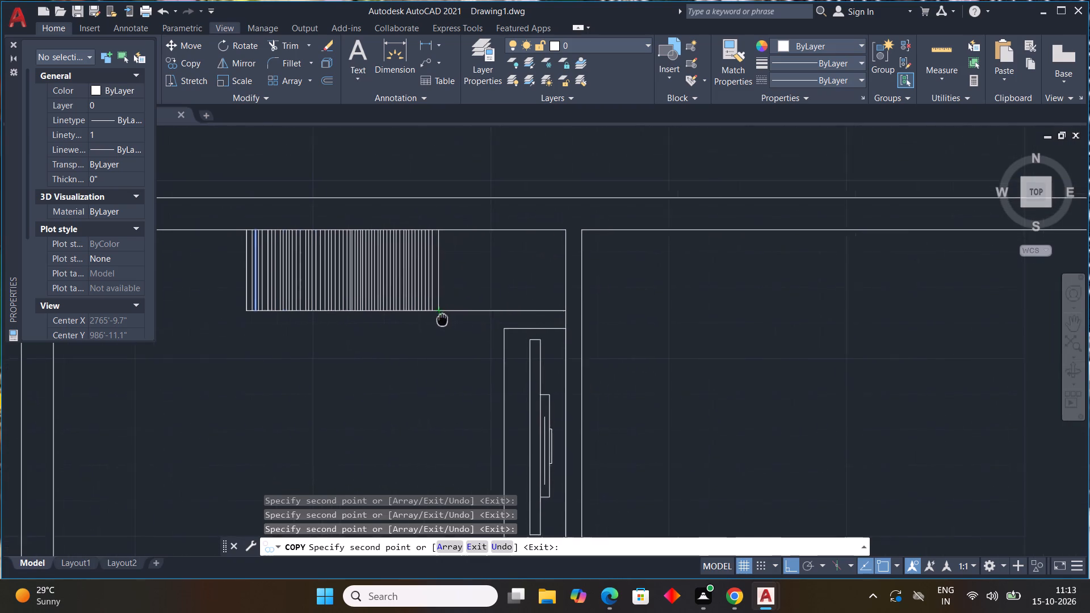
{"action": "middle_click_drag", "start_coordinate": [440, 318], "coordinate": [368, 300]}
{"action": "scroll", "coordinate": [384, 286], "scroll_direction": "up", "scroll_amount": 1}
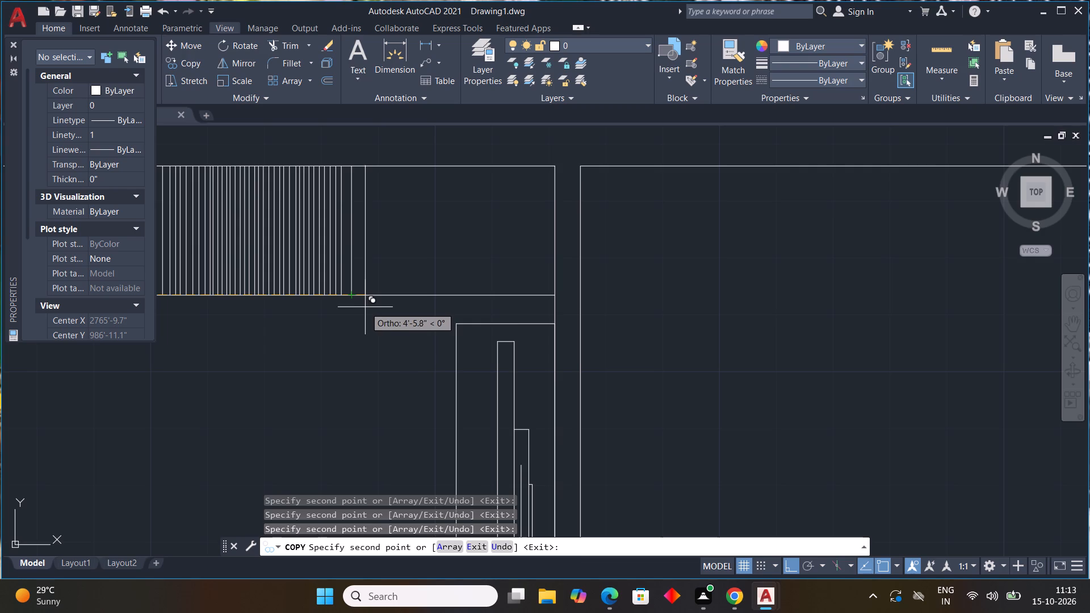
{"action": "left_click", "coordinate": [360, 296]}
{"action": "left_click", "coordinate": [371, 293]}
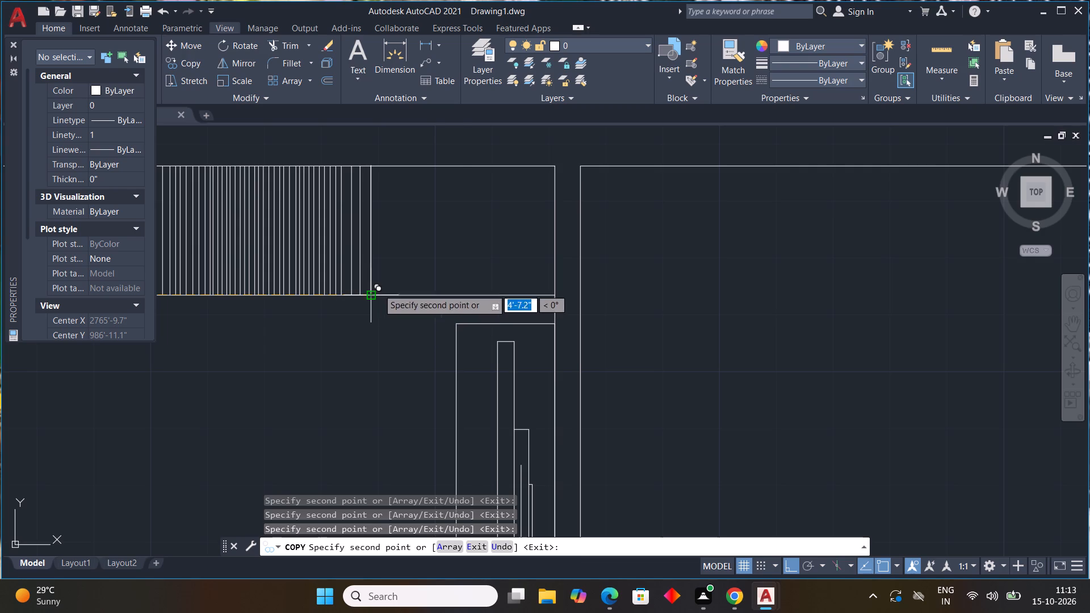
{"action": "left_click", "coordinate": [379, 293]}
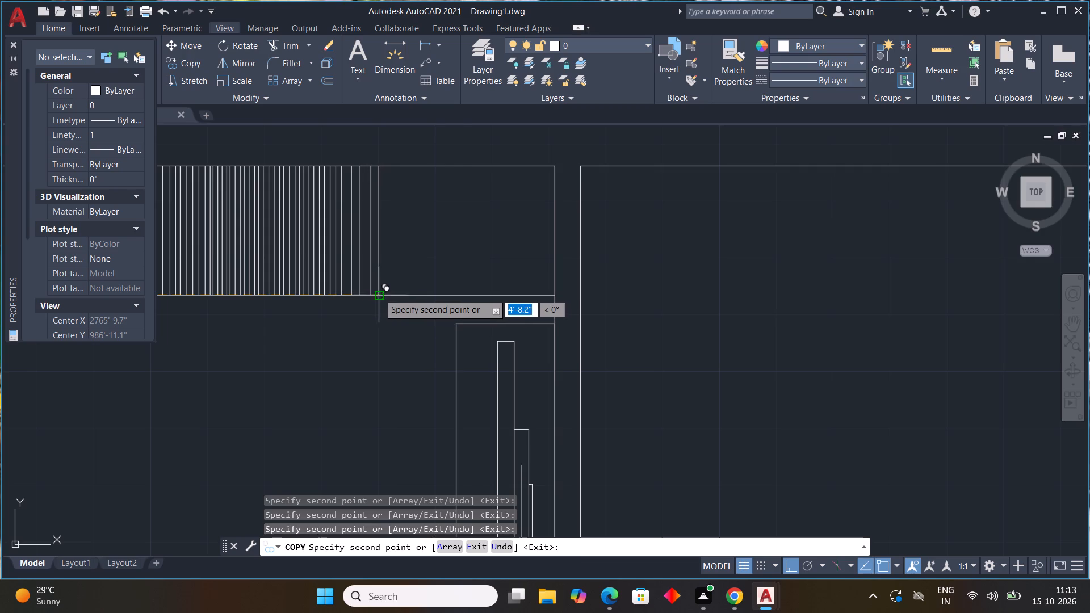
{"action": "left_click", "coordinate": [390, 292]}
{"action": "left_click_drag", "start_coordinate": [403, 283], "coordinate": [403, 291]}
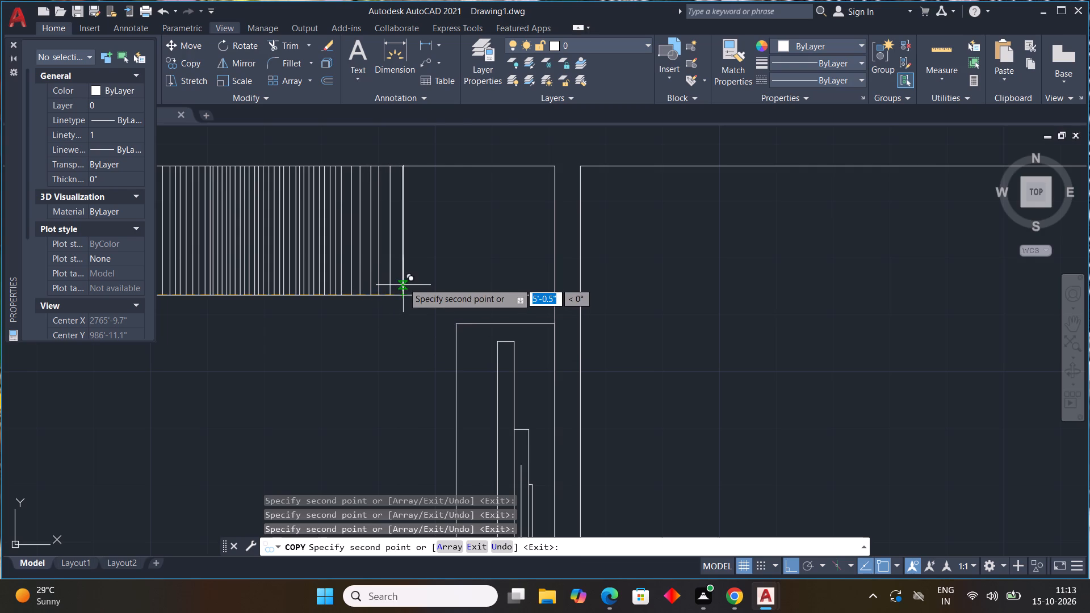
{"action": "left_click_drag", "start_coordinate": [397, 287], "coordinate": [397, 292]}
{"action": "left_click_drag", "start_coordinate": [410, 287], "coordinate": [409, 295]}
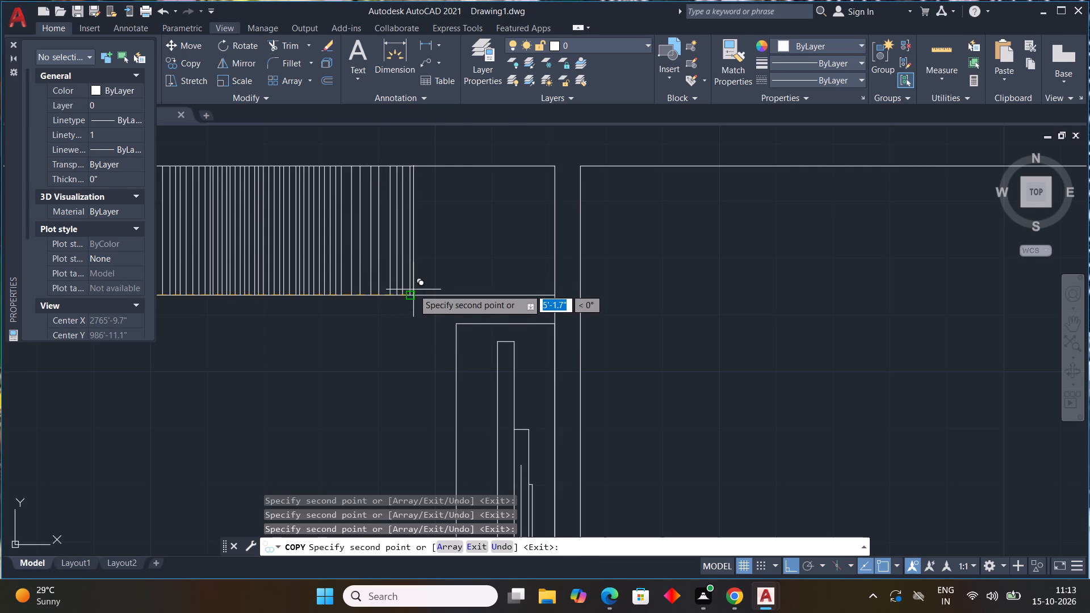
{"action": "left_click_drag", "start_coordinate": [416, 291], "coordinate": [416, 296]}
{"action": "left_click_drag", "start_coordinate": [422, 292], "coordinate": [421, 298]}
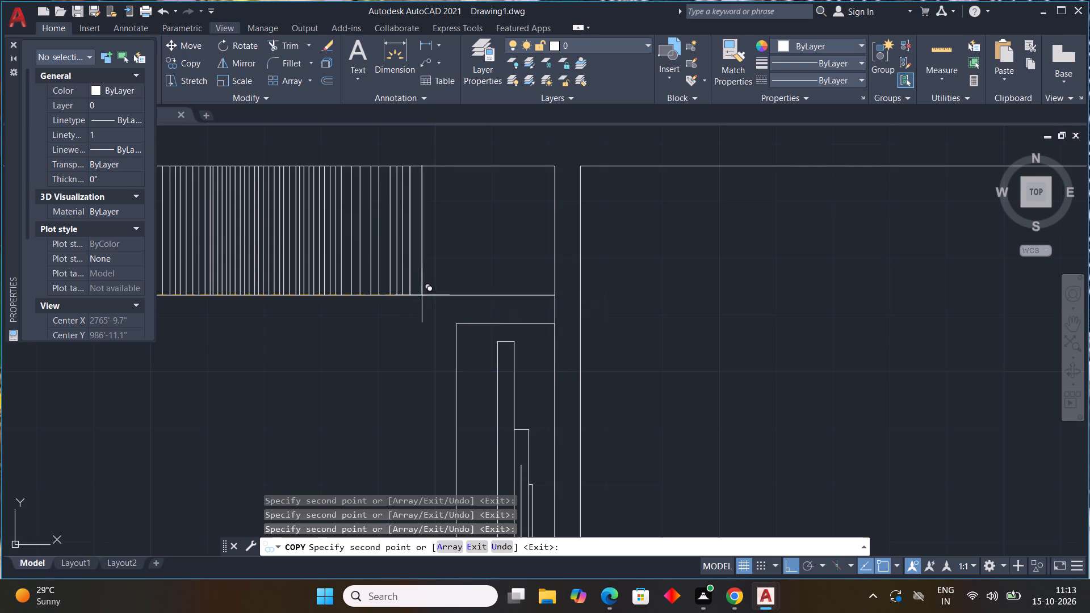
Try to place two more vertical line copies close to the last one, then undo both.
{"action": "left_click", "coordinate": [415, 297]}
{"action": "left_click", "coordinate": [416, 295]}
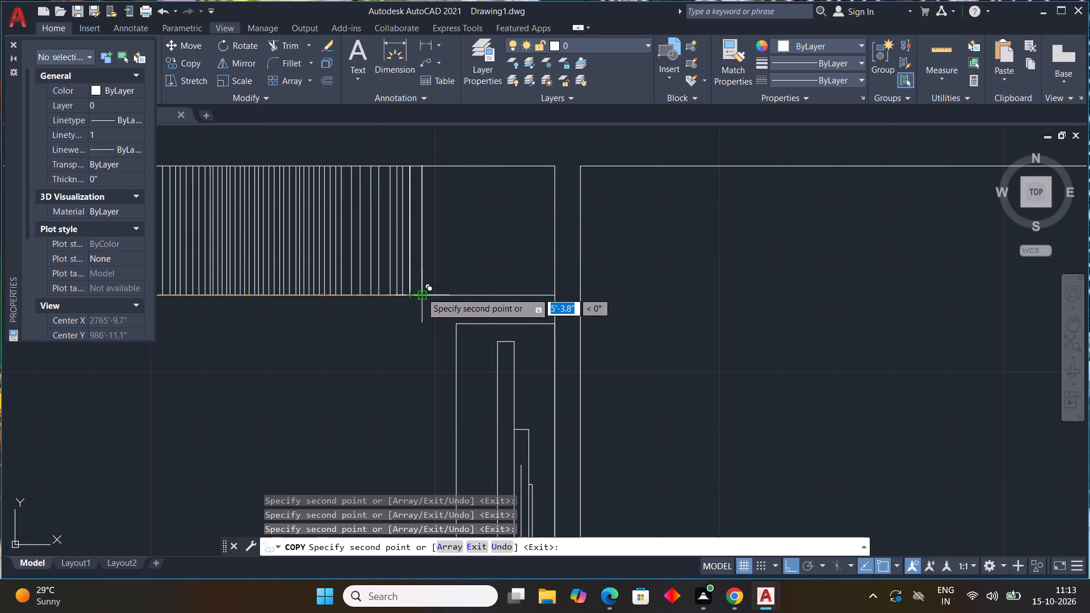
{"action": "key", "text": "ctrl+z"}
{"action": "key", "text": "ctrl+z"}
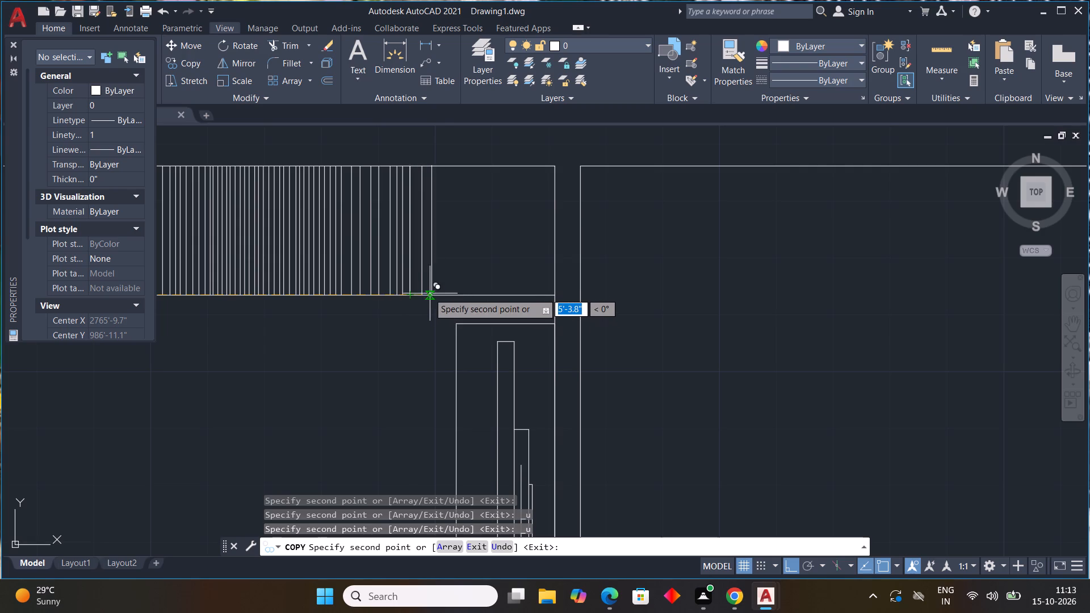
Extend the row of vertical line copies about 1" apart, from about 5'-5" to 6'-1" from the original.
{"action": "scroll", "coordinate": [428, 295], "scroll_direction": "up", "scroll_amount": 2}
{"action": "left_click", "coordinate": [428, 295]}
{"action": "left_click", "coordinate": [442, 297]}
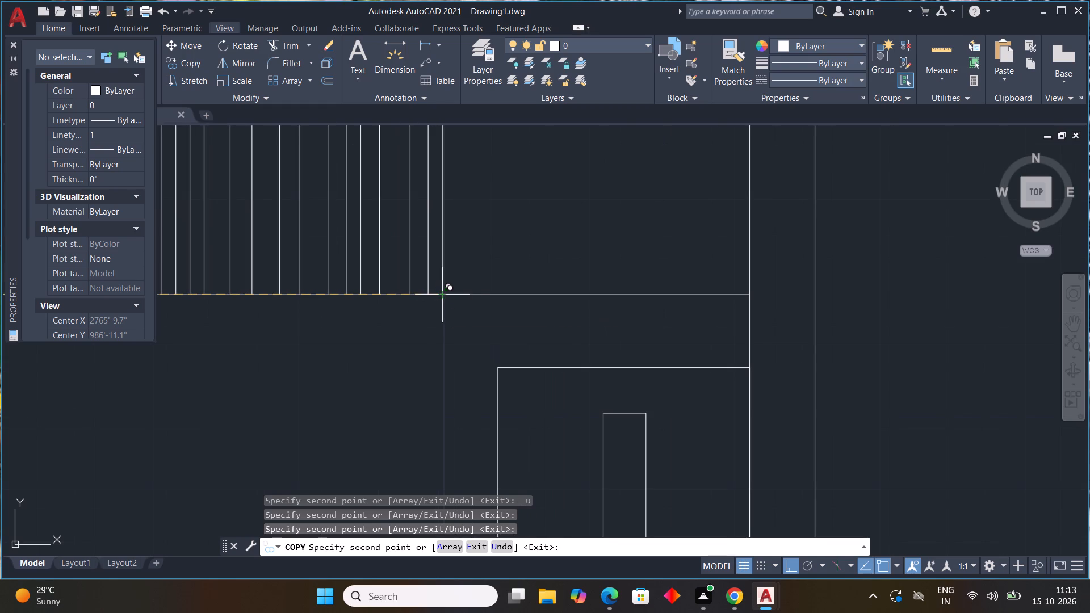
{"action": "left_click", "coordinate": [460, 295]}
{"action": "left_click", "coordinate": [469, 295]}
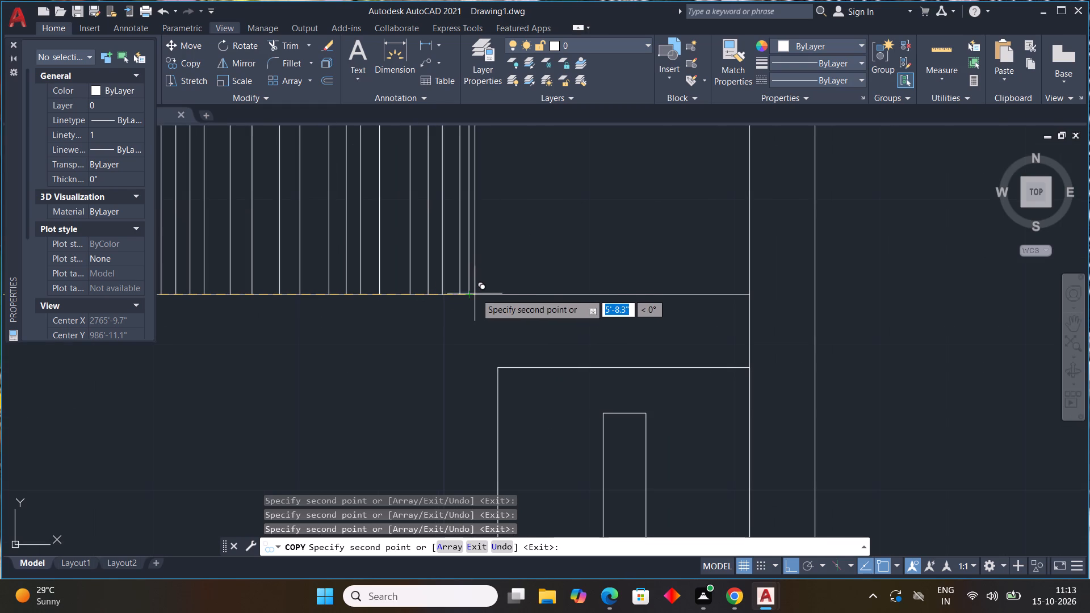
{"action": "left_click", "coordinate": [476, 294]}
{"action": "left_click_drag", "start_coordinate": [483, 296], "coordinate": [488, 299]}
{"action": "left_click_drag", "start_coordinate": [502, 300], "coordinate": [512, 303]}
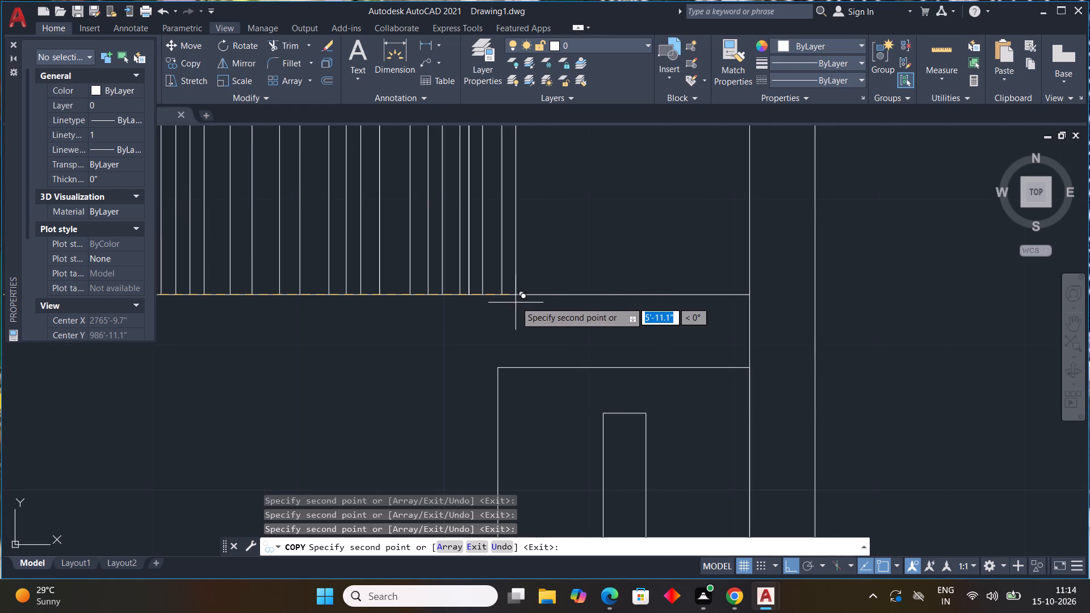
{"action": "left_click", "coordinate": [518, 300]}
{"action": "left_click", "coordinate": [528, 296]}
{"action": "left_click", "coordinate": [542, 294]}
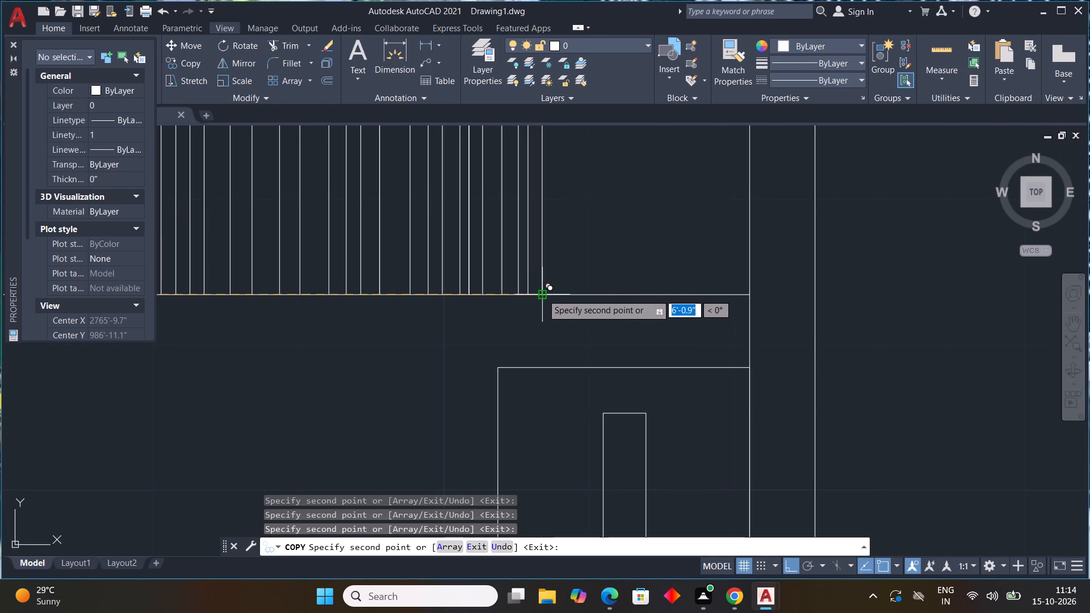
Place further vertical line copies along the outline's lower edge, from about 6'-2" to 6'-10" from the original.
{"action": "left_click", "coordinate": [559, 290]}
{"action": "left_click", "coordinate": [571, 291]}
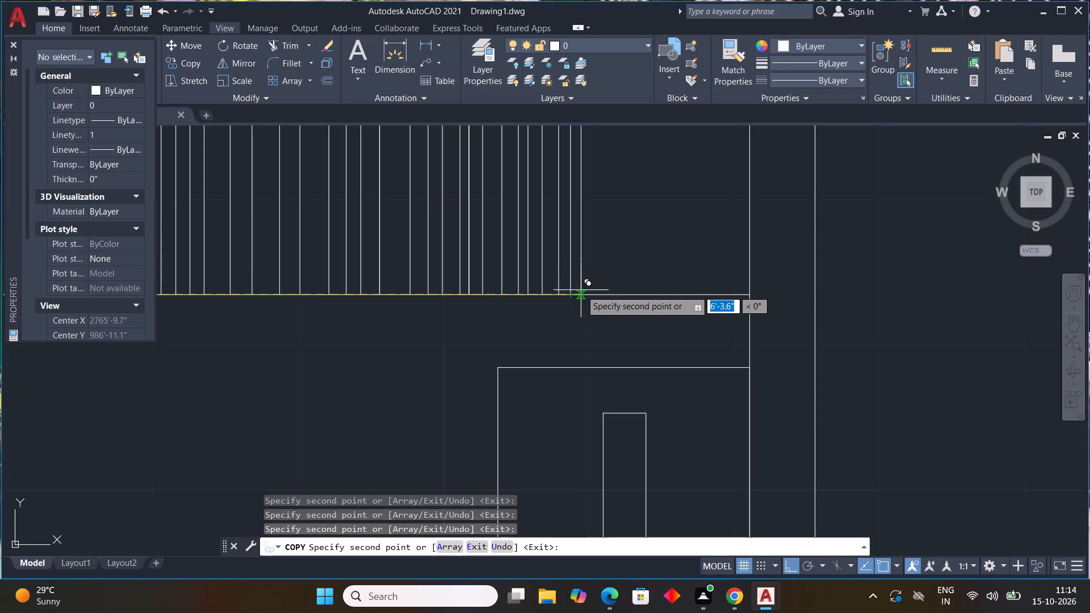
{"action": "left_click", "coordinate": [582, 292]}
{"action": "left_click", "coordinate": [597, 294]}
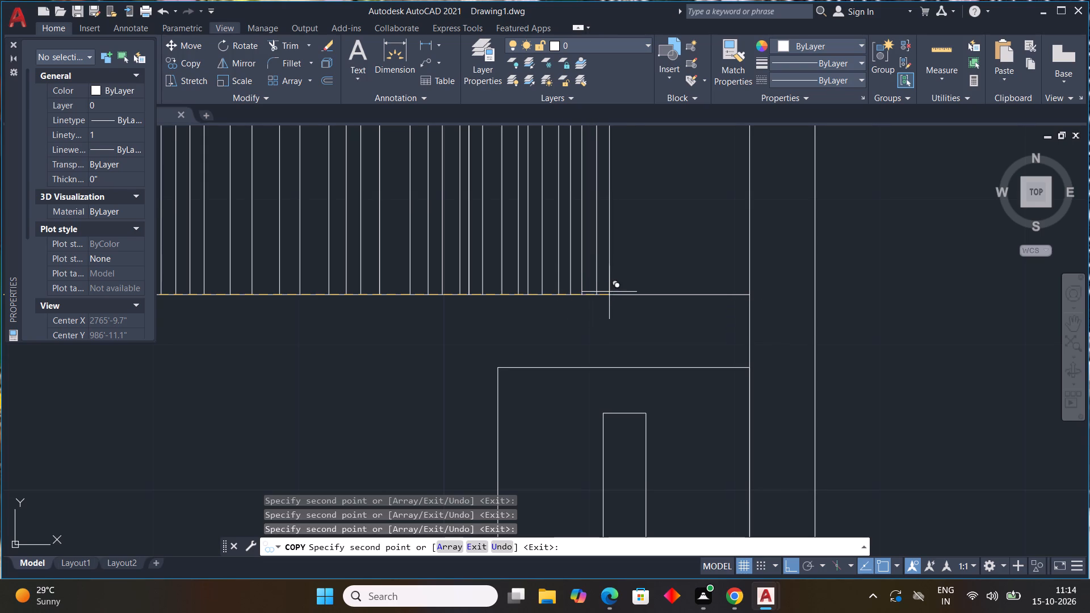
{"action": "left_click", "coordinate": [611, 291]}
{"action": "left_click", "coordinate": [626, 296]}
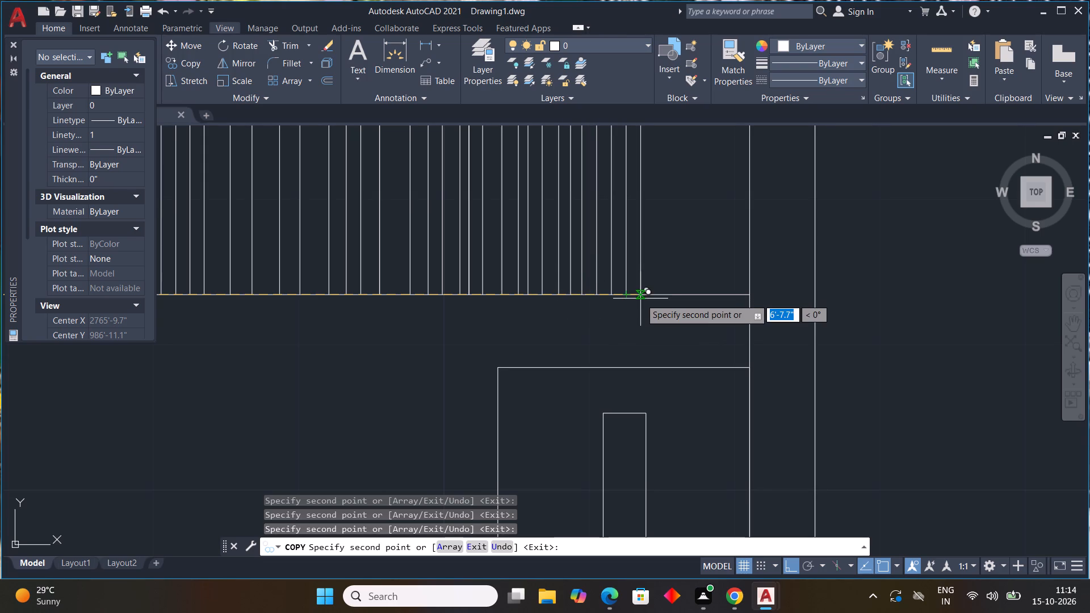
{"action": "left_click", "coordinate": [640, 299]}
{"action": "left_click", "coordinate": [652, 300]}
{"action": "left_click", "coordinate": [662, 297]}
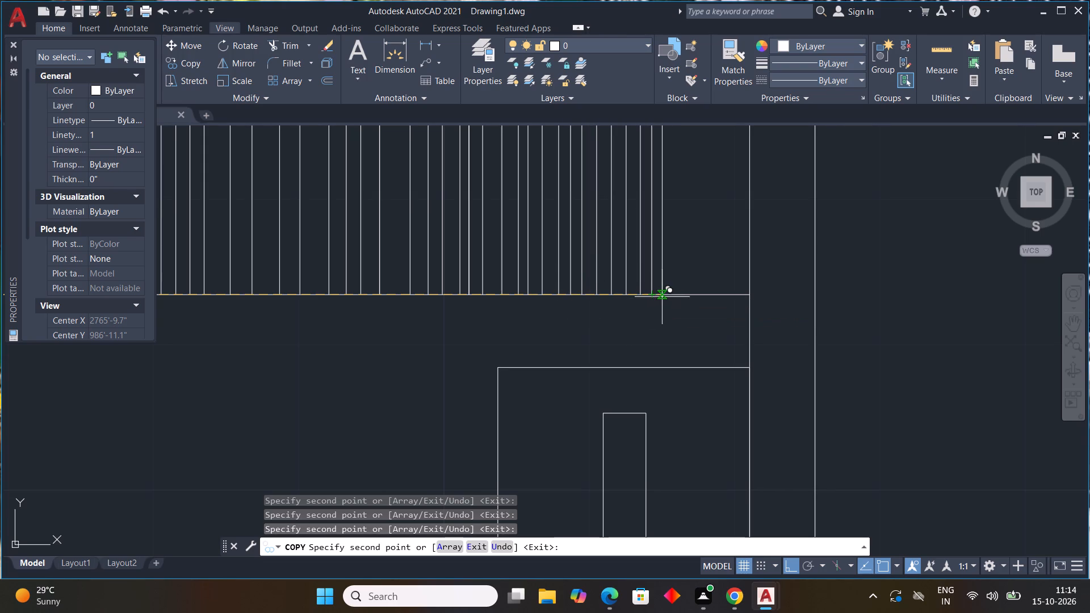
{"action": "left_click", "coordinate": [674, 297]}
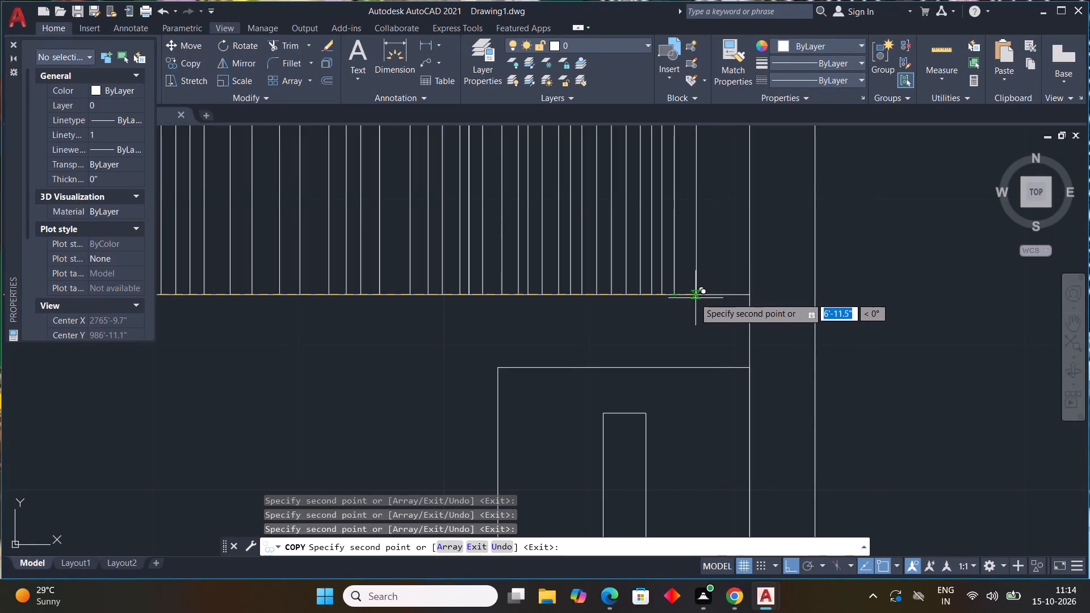
Continue the narrow-gap vertical line copies towards the partition, from about 6'-11" to 7'-2" from the original.
{"action": "left_click", "coordinate": [686, 296]}
{"action": "left_click", "coordinate": [697, 297]}
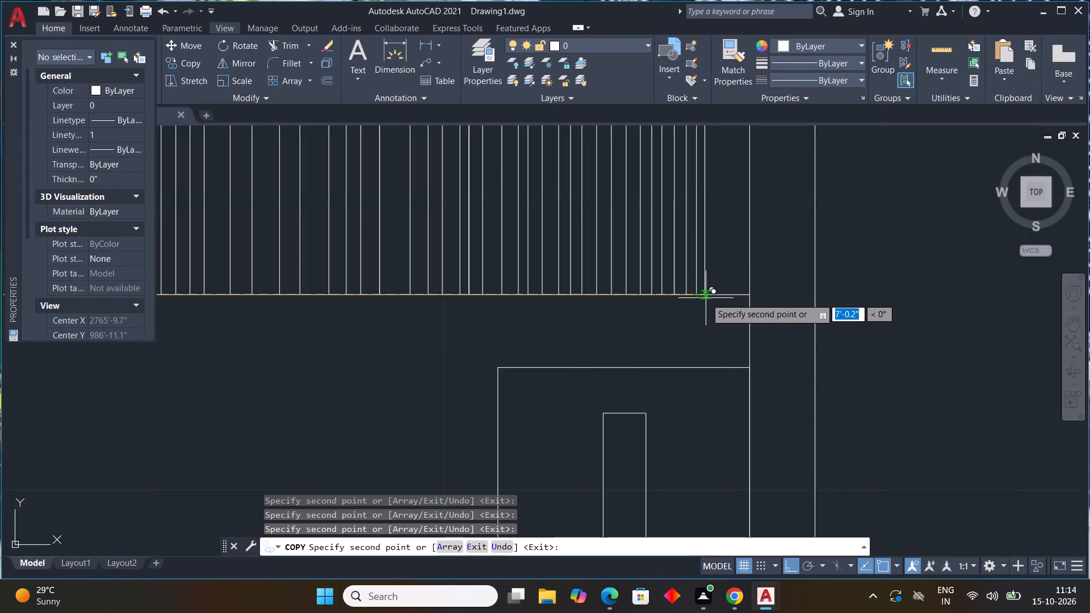
{"action": "left_click", "coordinate": [706, 298]}
{"action": "left_click", "coordinate": [715, 299]}
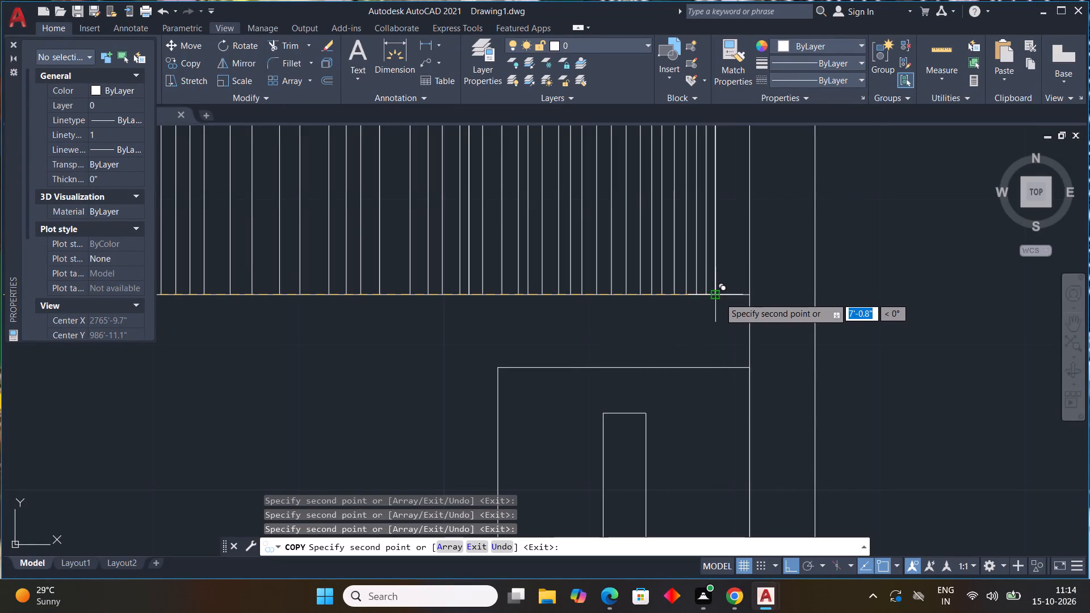
{"action": "left_click", "coordinate": [724, 298]}
{"action": "left_click", "coordinate": [735, 297]}
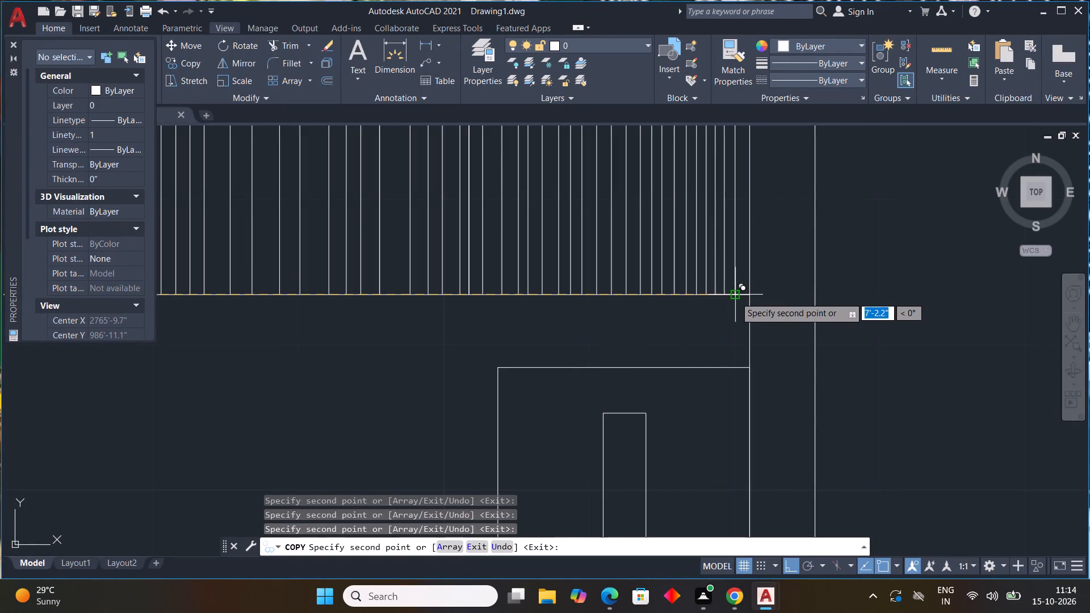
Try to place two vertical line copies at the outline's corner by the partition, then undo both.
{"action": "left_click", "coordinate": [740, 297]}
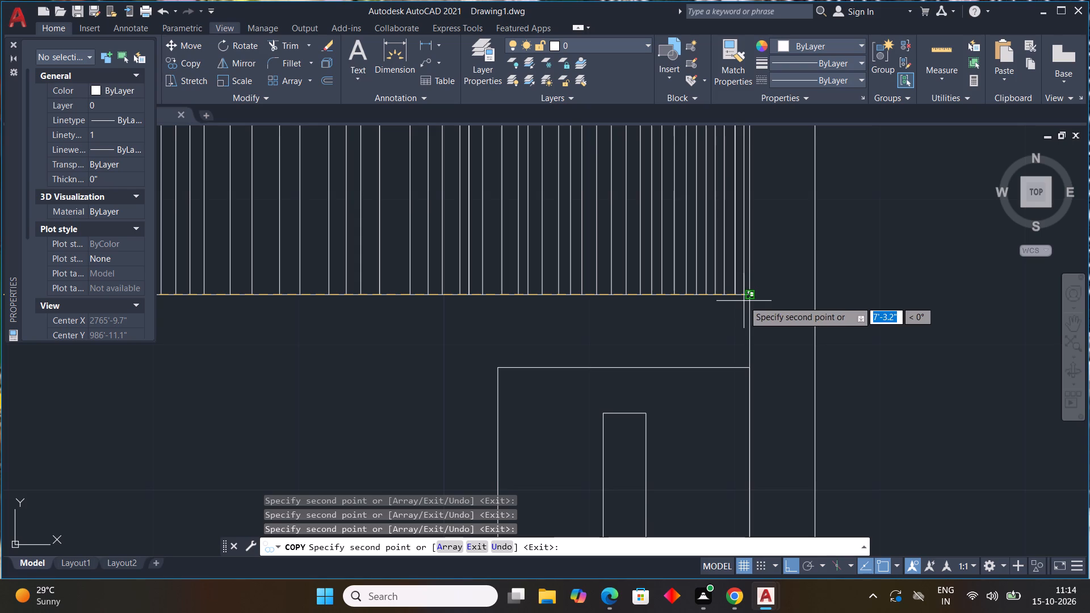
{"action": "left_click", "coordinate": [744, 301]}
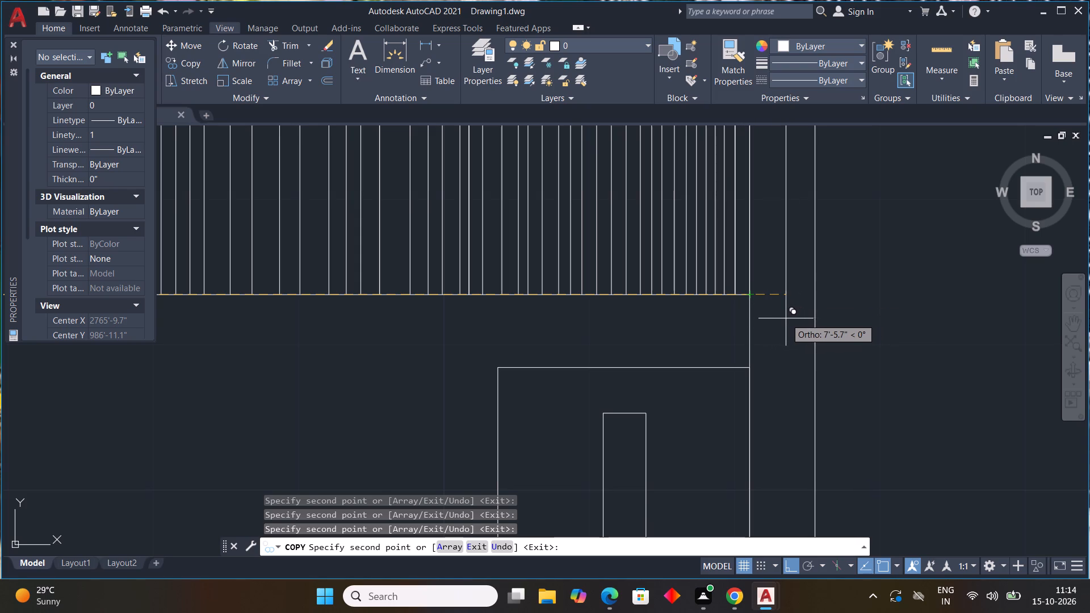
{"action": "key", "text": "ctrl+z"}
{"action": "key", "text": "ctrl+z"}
Add one more vertical line copy just short of the outline's corner, about 7'-3" from the original.
{"action": "scroll", "coordinate": [750, 313], "scroll_direction": "down", "scroll_amount": 1}
{"action": "scroll", "coordinate": [749, 312], "scroll_direction": "up", "scroll_amount": 1}
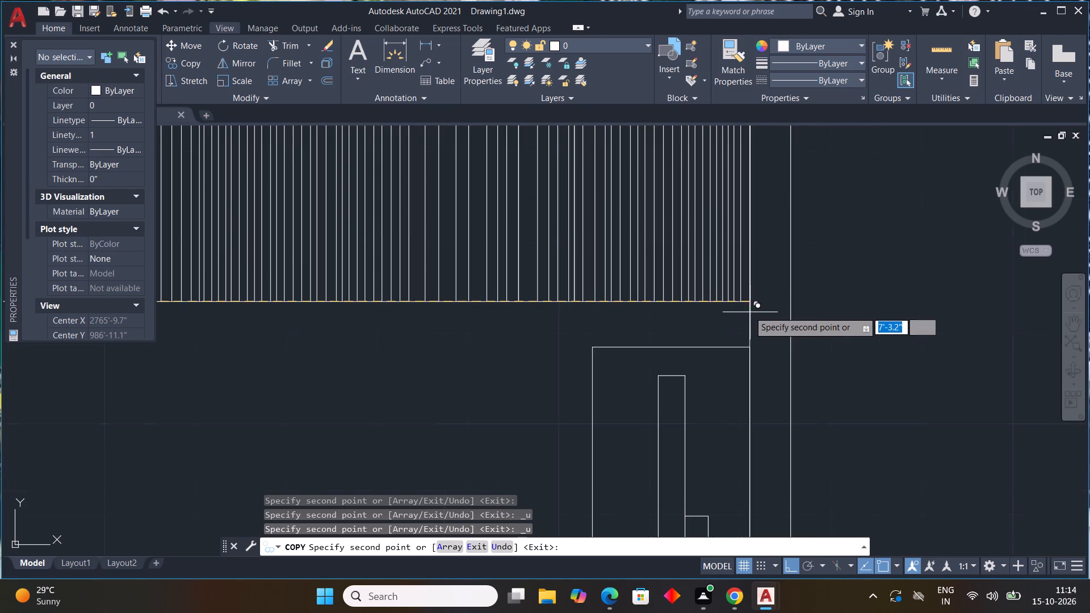
{"action": "scroll", "coordinate": [745, 308], "scroll_direction": "up", "scroll_amount": 2}
{"action": "left_click", "coordinate": [748, 274]}
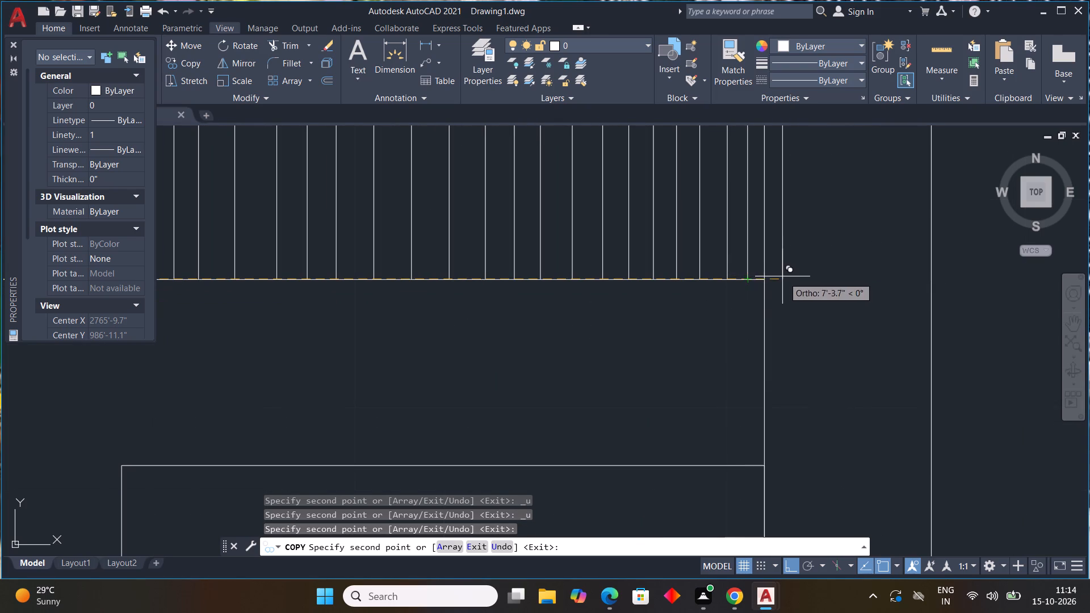
Fill the wider gaps in the middle of the row with four vertical line copies, about 4'-6" to 5'-3" from the original.
{"action": "scroll", "coordinate": [798, 289], "scroll_direction": "down", "scroll_amount": 3}
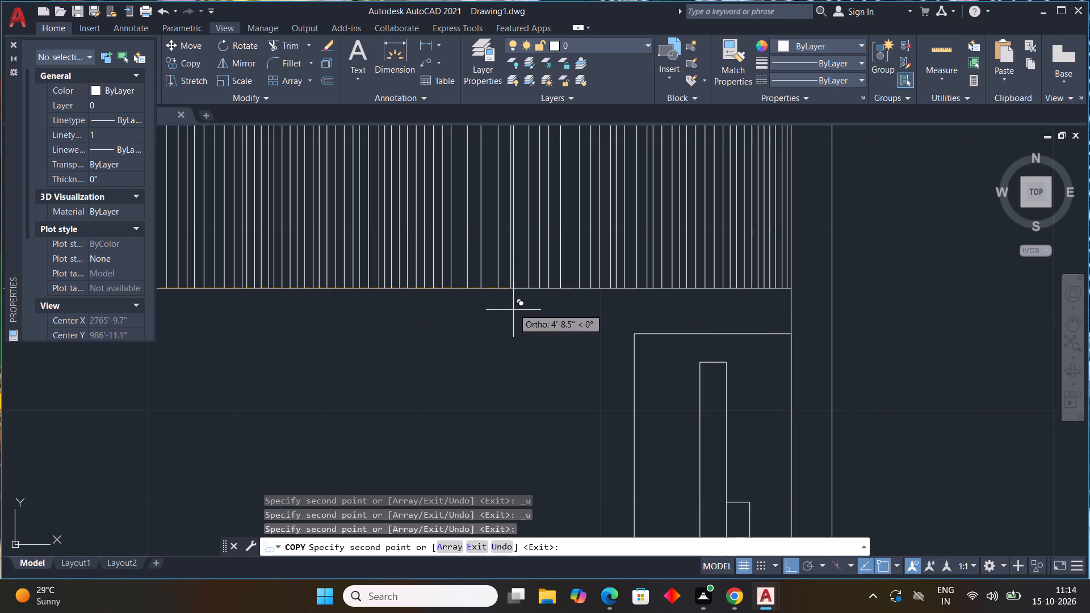
{"action": "scroll", "coordinate": [519, 287], "scroll_direction": "up", "scroll_amount": 2}
{"action": "left_click", "coordinate": [521, 288]}
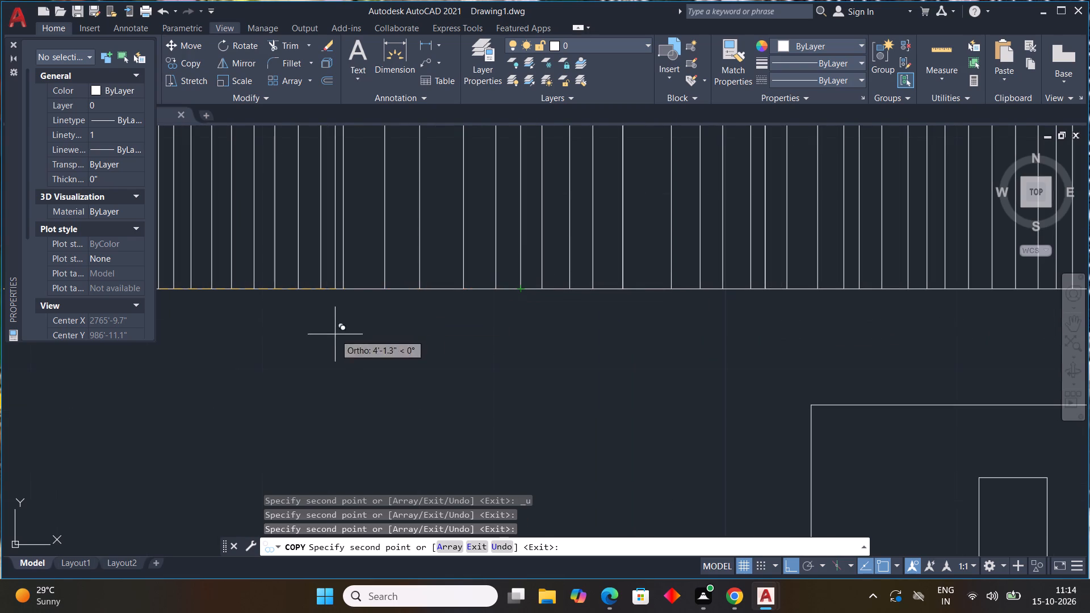
{"action": "left_click", "coordinate": [443, 289]}
{"action": "left_click", "coordinate": [477, 286]}
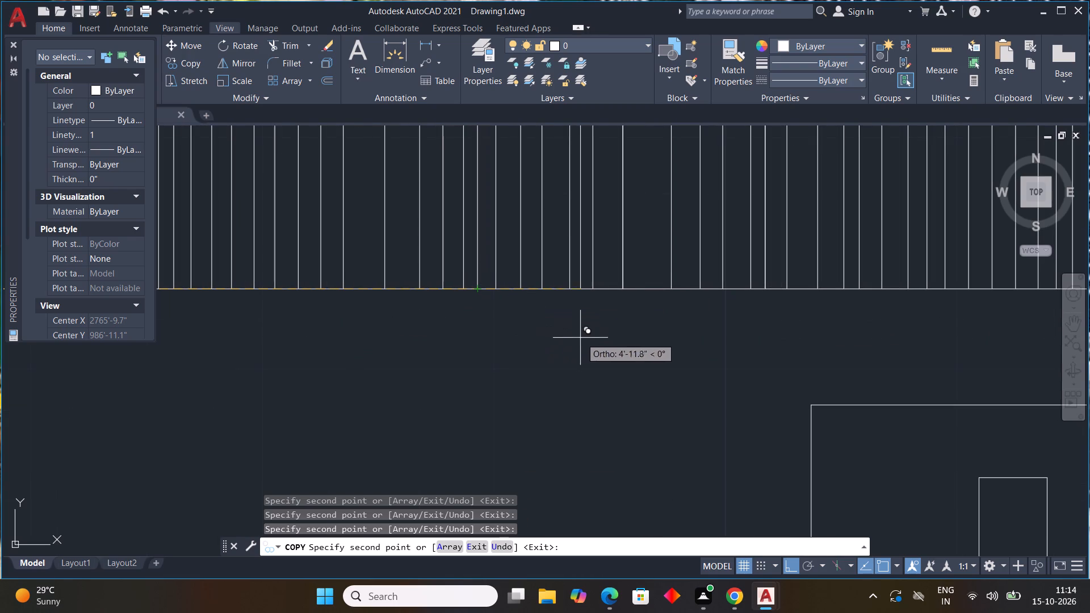
{"action": "left_click", "coordinate": [645, 297]}
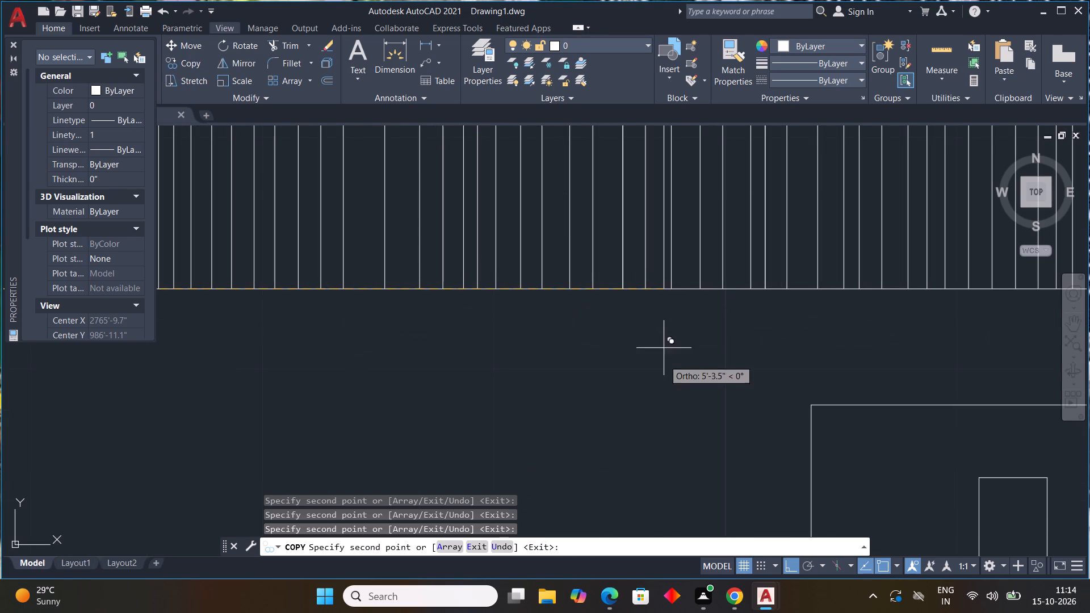
{"action": "scroll", "coordinate": [638, 381], "scroll_direction": "down", "scroll_amount": 5}
{"action": "key", "text": "Escape"}
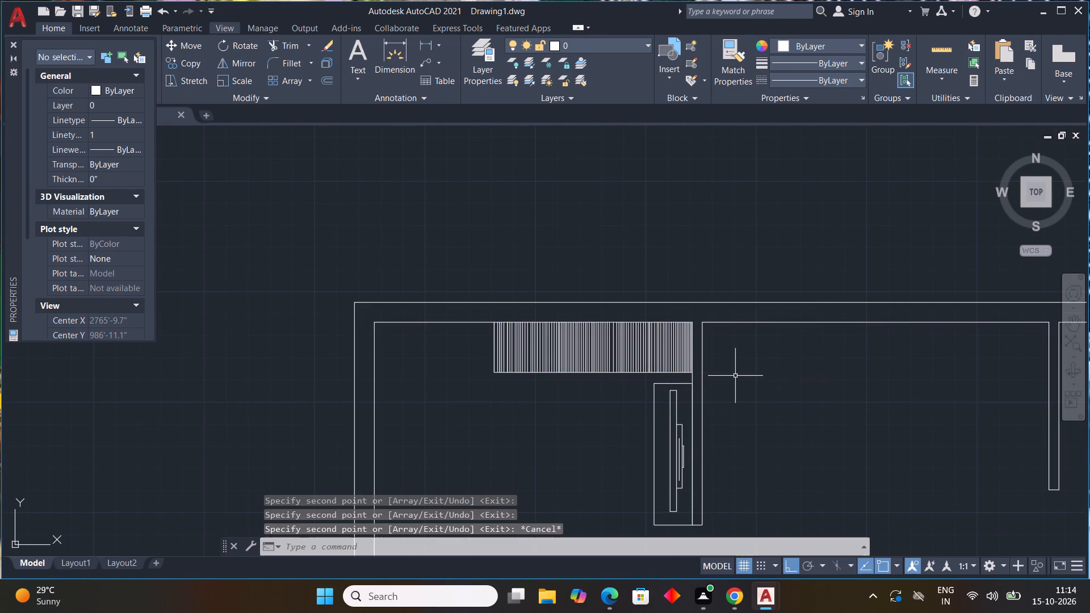
{"action": "key", "text": "Escape"}
Draw a shallow three-sided line rectangle about 6' long on the upper edge of the partition above the staircase-side dashed-cross space.
{"action": "scroll", "coordinate": [719, 379], "scroll_direction": "down", "scroll_amount": 3}
{"action": "scroll", "coordinate": [688, 406], "scroll_direction": "up", "scroll_amount": 3}
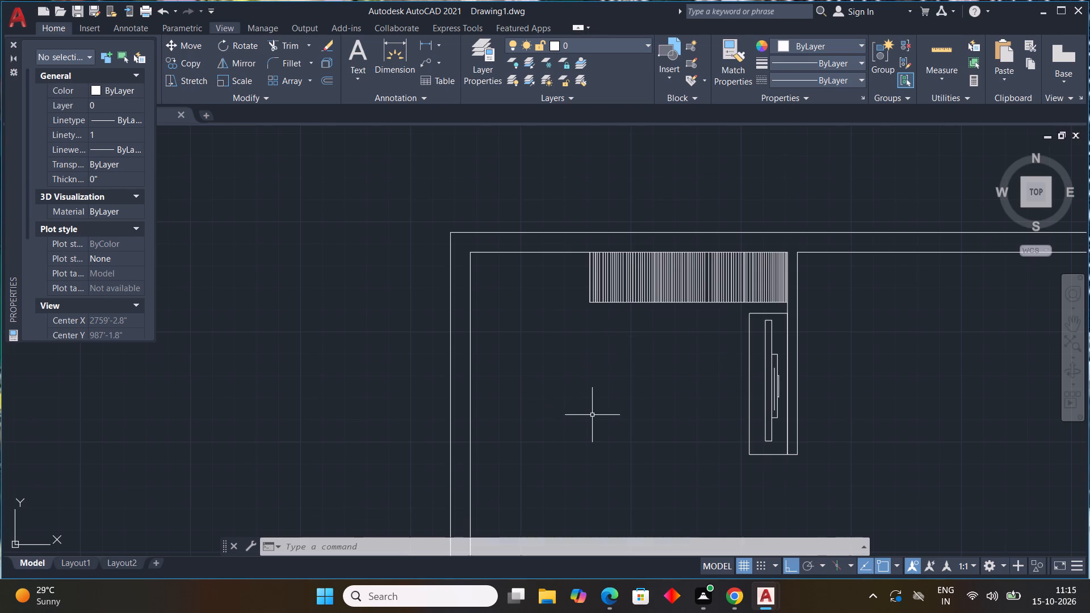
{"action": "scroll", "coordinate": [598, 408], "scroll_direction": "down", "scroll_amount": 2}
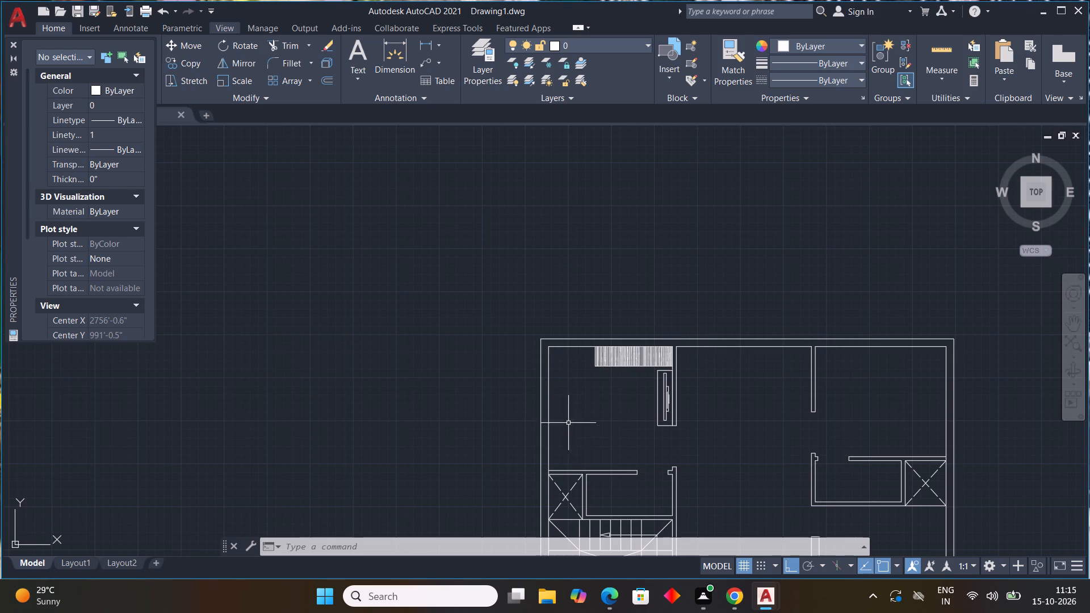
{"action": "key", "text": "Escape"}
{"action": "key", "text": "Escape"}
{"action": "key", "text": "Escape"}
{"action": "middle_click_drag", "start_coordinate": [540, 453], "coordinate": [504, 396]}
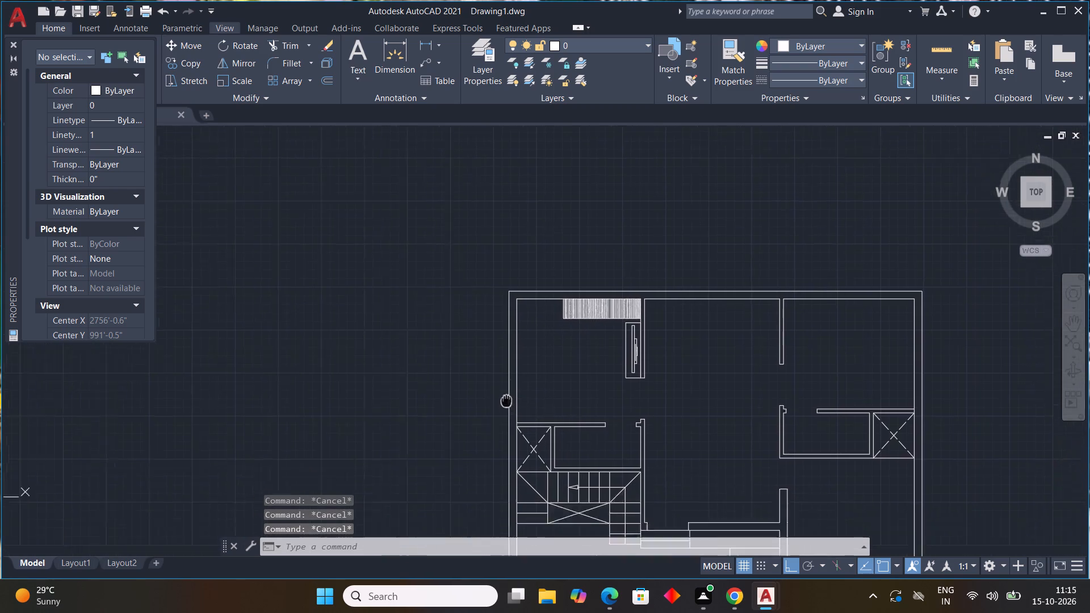
{"action": "middle_click_drag", "start_coordinate": [504, 396], "coordinate": [333, 175]}
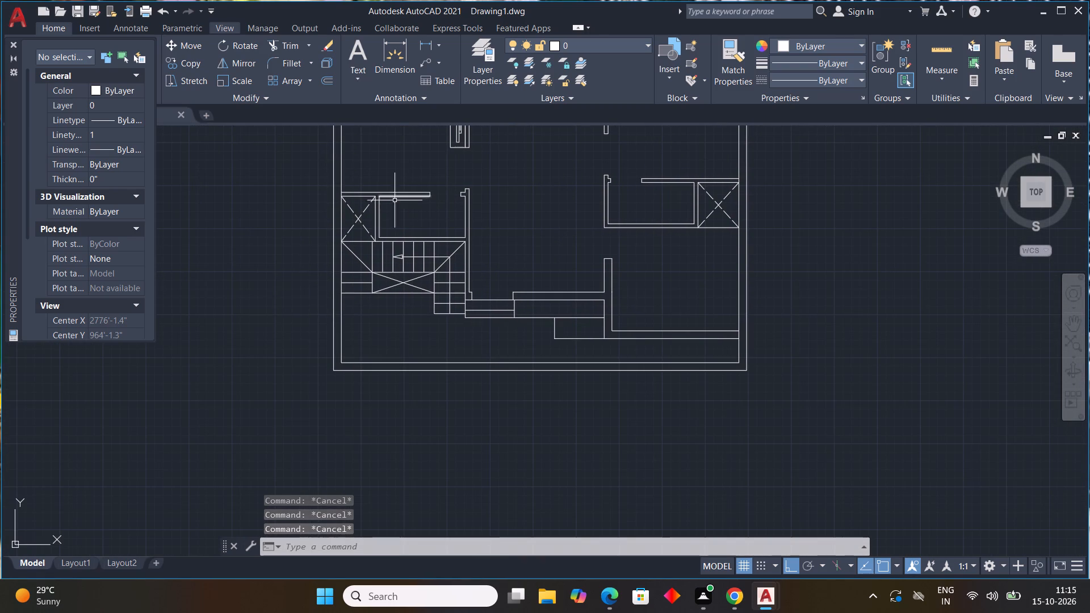
{"action": "type", "text": "L"}
{"action": "key", "text": "space"}
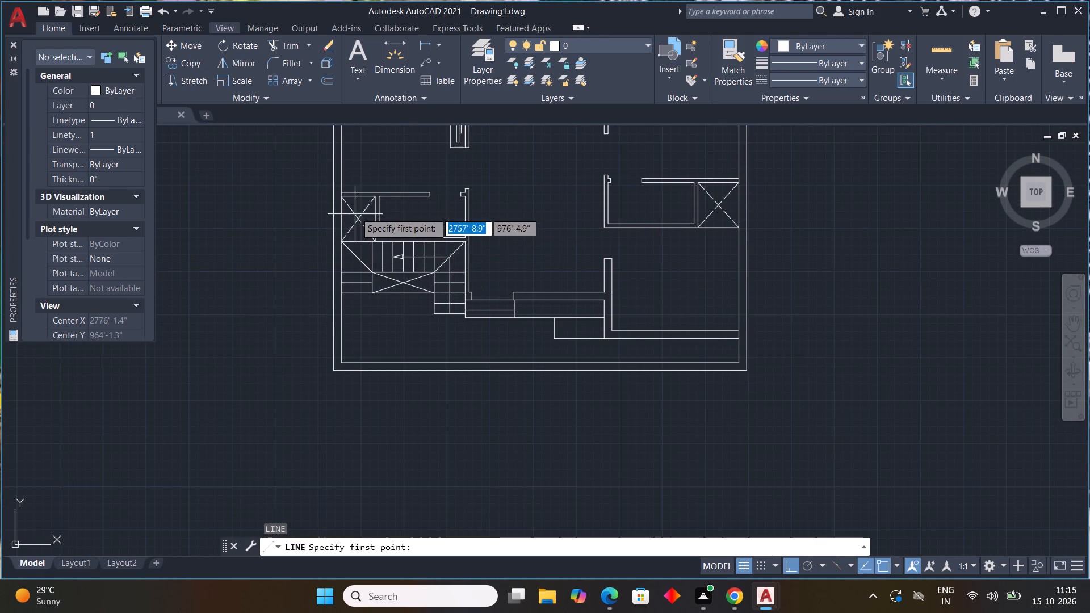
{"action": "scroll", "coordinate": [365, 185], "scroll_direction": "up", "scroll_amount": 1}
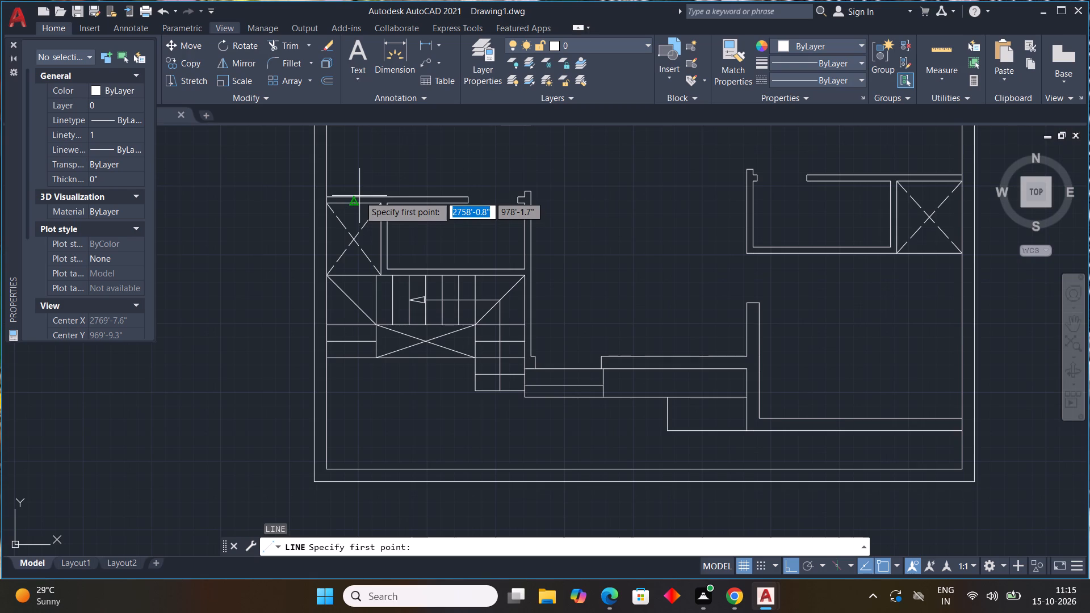
{"action": "scroll", "coordinate": [360, 196], "scroll_direction": "up", "scroll_amount": 3}
{"action": "left_click", "coordinate": [347, 197]}
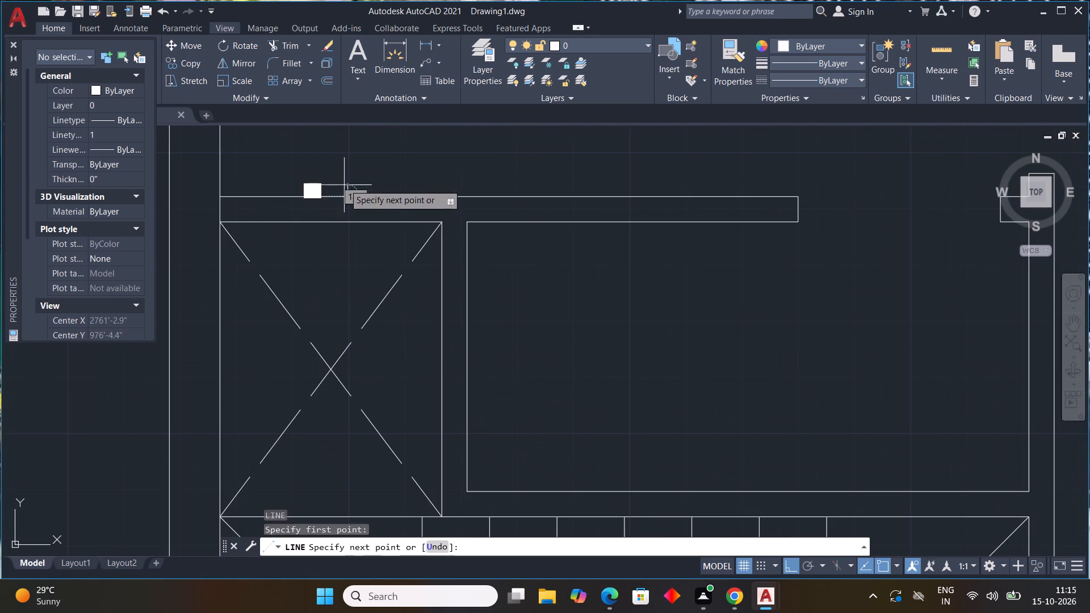
{"action": "middle_click_drag", "start_coordinate": [349, 133], "coordinate": [347, 246]}
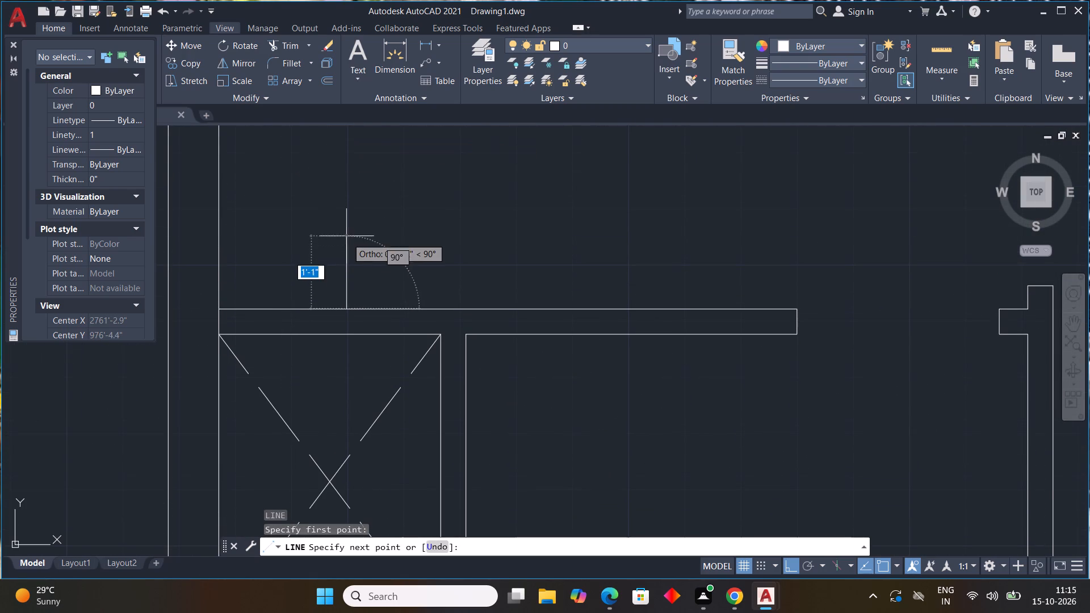
{"action": "left_click", "coordinate": [345, 216]}
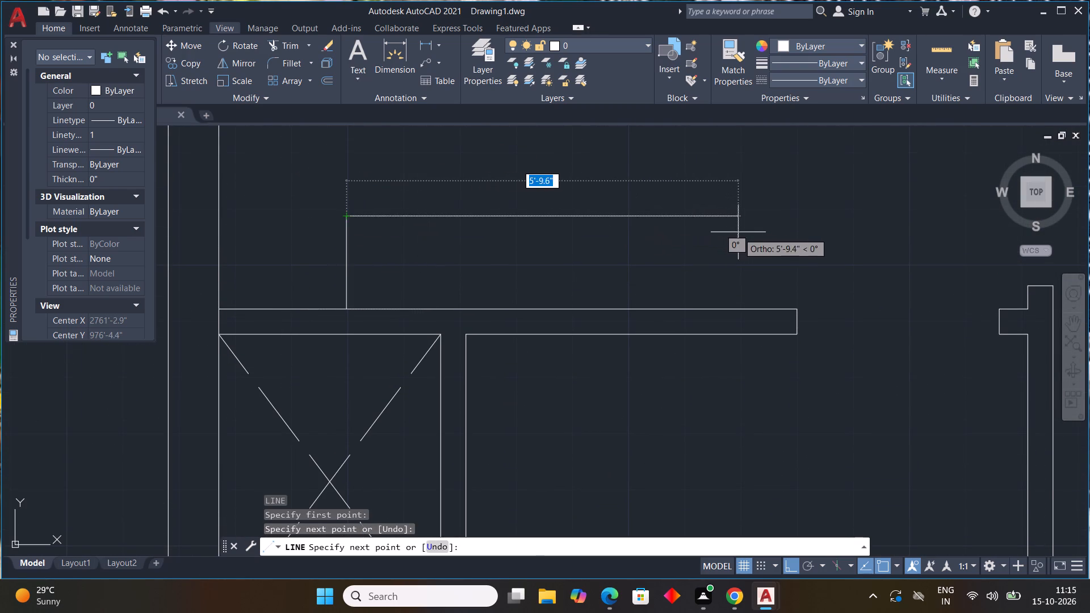
{"action": "left_click", "coordinate": [751, 232]}
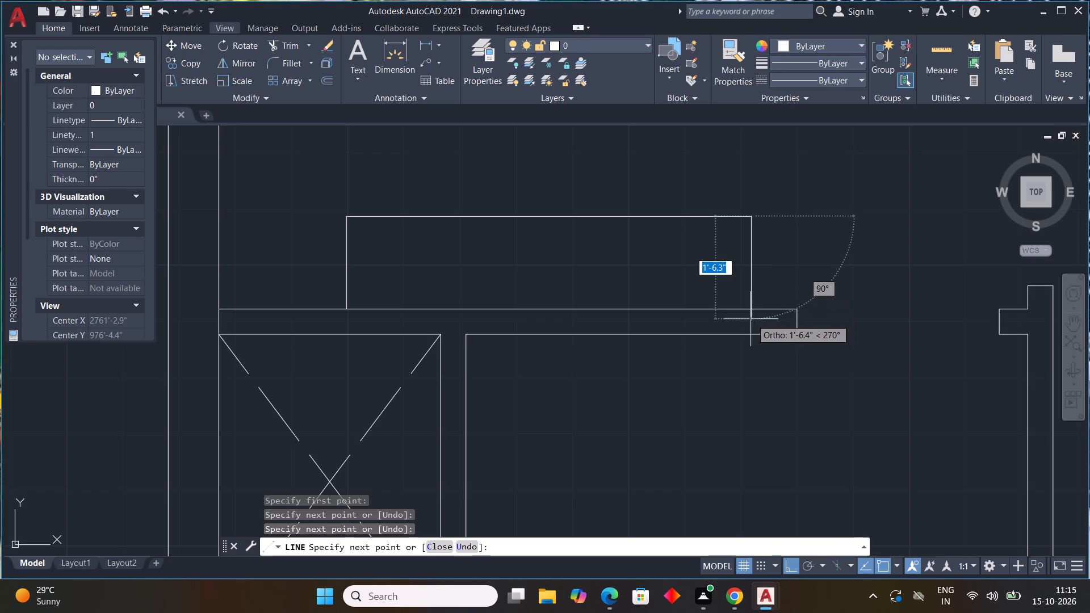
{"action": "left_click", "coordinate": [752, 306]}
{"action": "key", "text": "Escape"}
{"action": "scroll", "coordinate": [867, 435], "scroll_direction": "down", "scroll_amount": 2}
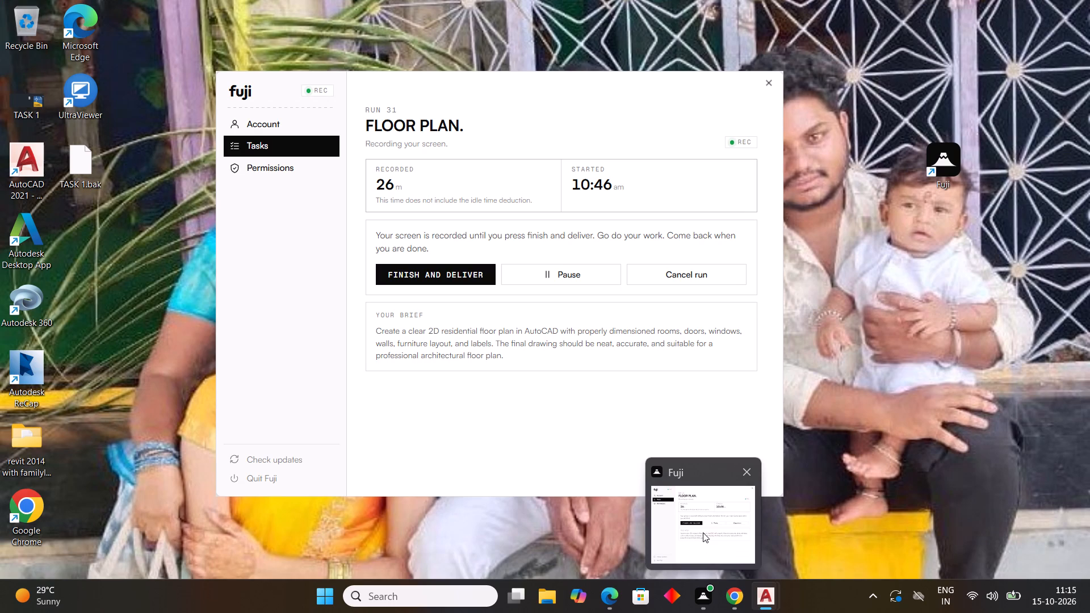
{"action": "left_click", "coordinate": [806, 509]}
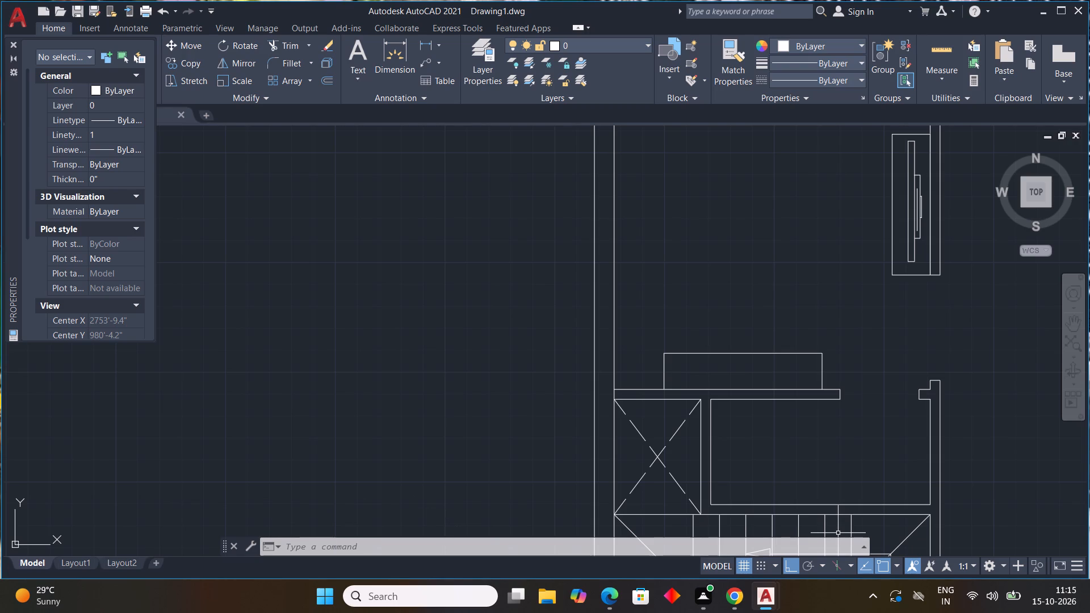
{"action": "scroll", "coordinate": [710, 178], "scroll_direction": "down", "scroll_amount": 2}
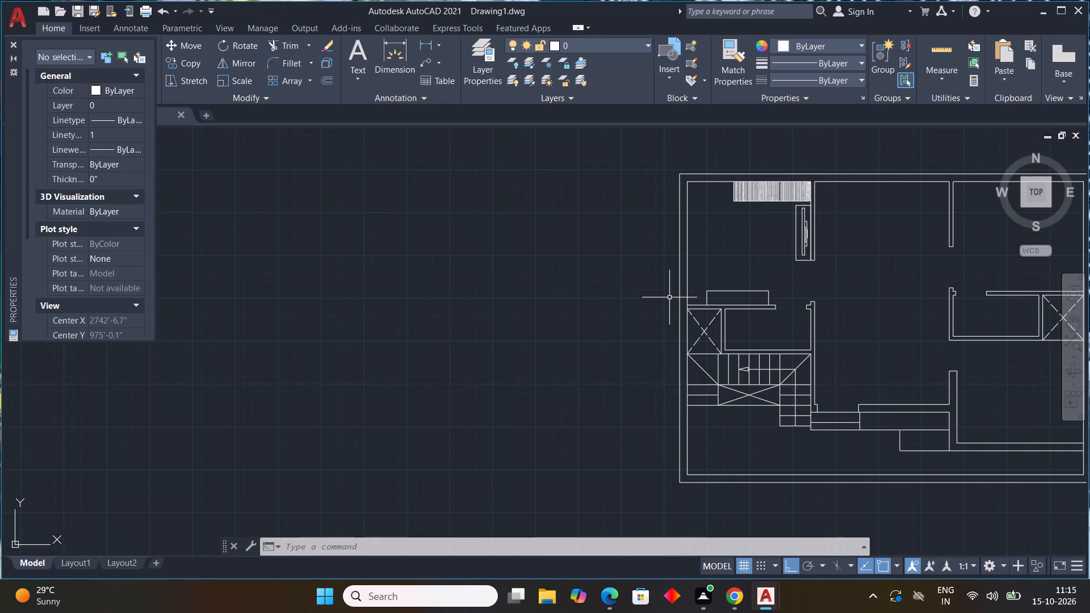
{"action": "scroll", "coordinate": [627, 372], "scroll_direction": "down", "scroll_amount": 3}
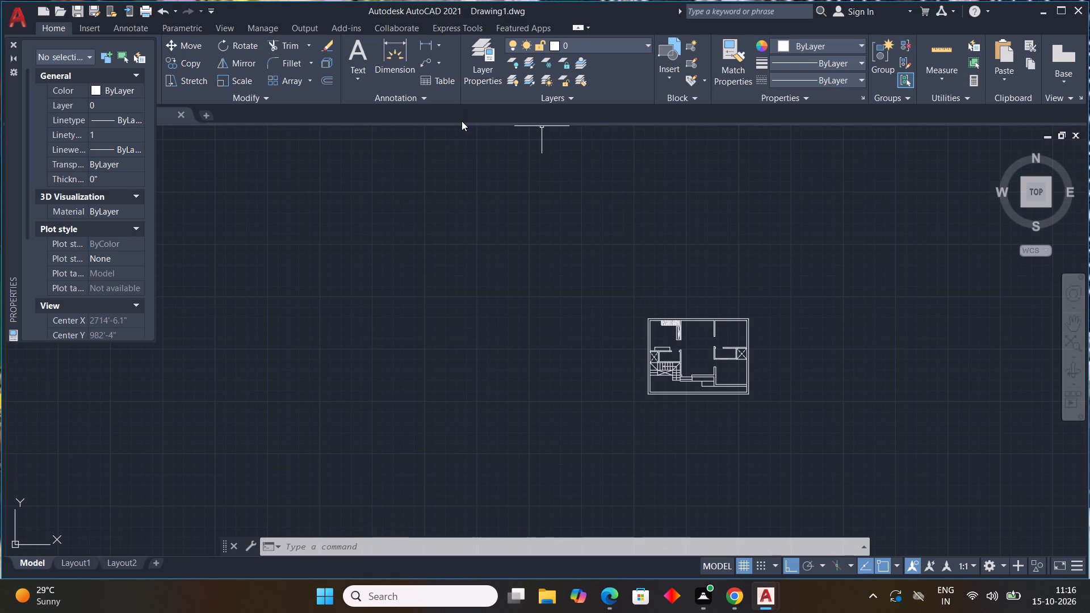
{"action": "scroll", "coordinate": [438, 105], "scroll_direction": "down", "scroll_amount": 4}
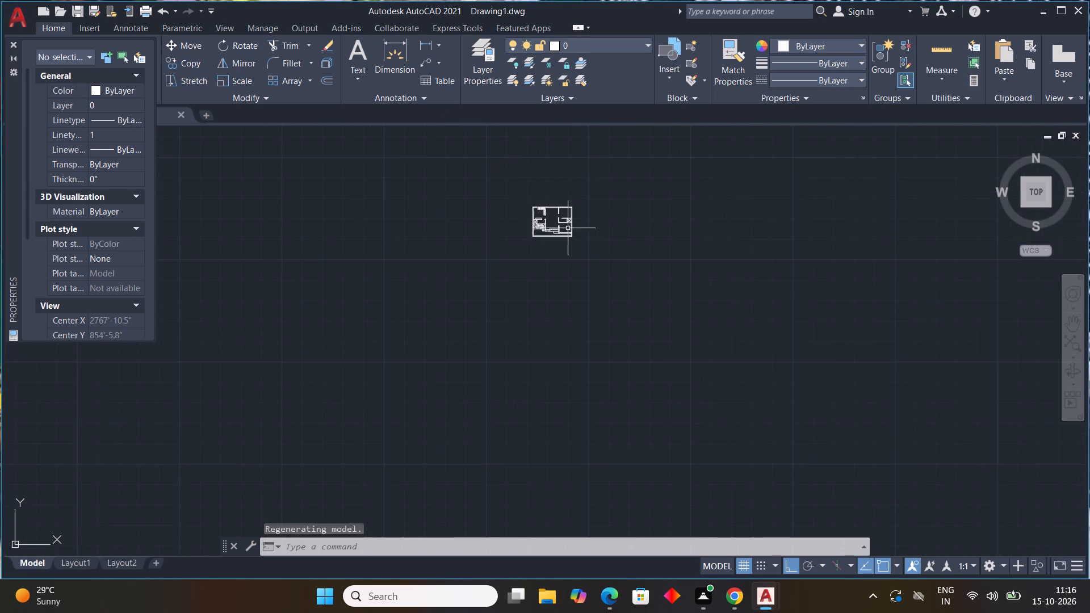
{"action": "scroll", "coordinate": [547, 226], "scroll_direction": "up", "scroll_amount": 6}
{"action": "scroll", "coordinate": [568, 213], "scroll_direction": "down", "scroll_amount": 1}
Copy the complete narrow wall unit below the hatched row horizontally to empty space outside the plan, about 35' away.
{"action": "middle_click_drag", "start_coordinate": [567, 218], "coordinate": [596, 363]}
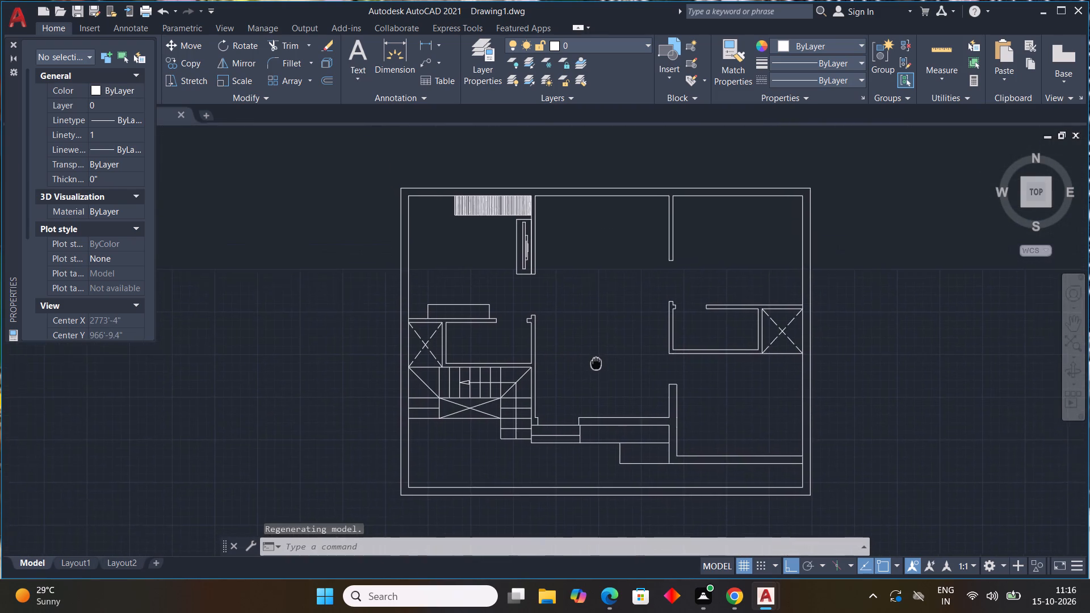
{"action": "middle_click_drag", "start_coordinate": [596, 363], "coordinate": [609, 349]}
{"action": "middle_click_drag", "start_coordinate": [587, 289], "coordinate": [582, 290]}
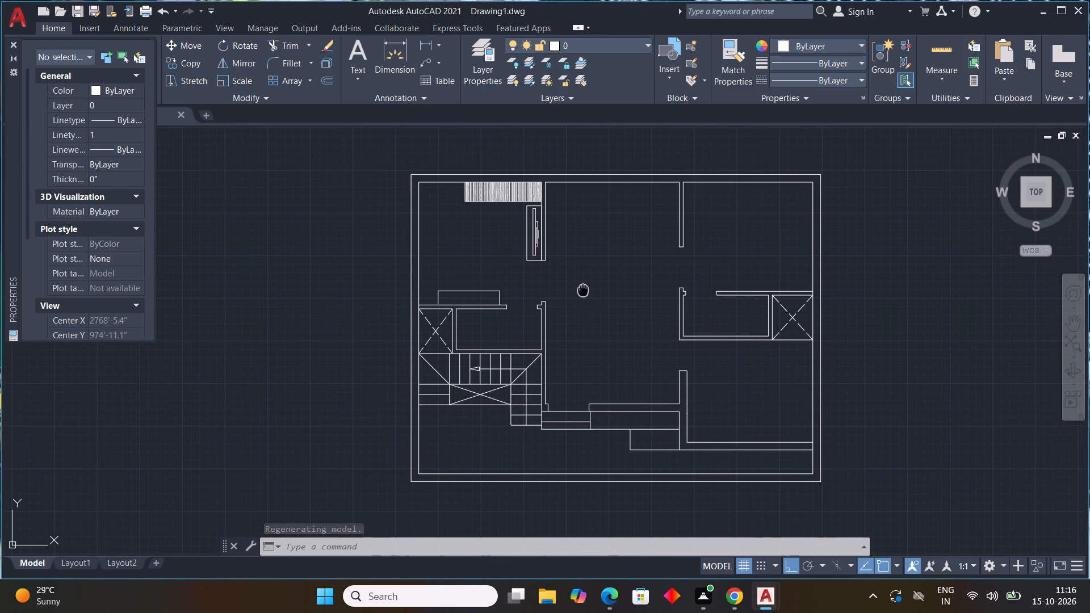
{"action": "middle_click_drag", "start_coordinate": [582, 290], "coordinate": [426, 315]}
{"action": "scroll", "coordinate": [375, 255], "scroll_direction": "up", "scroll_amount": 1}
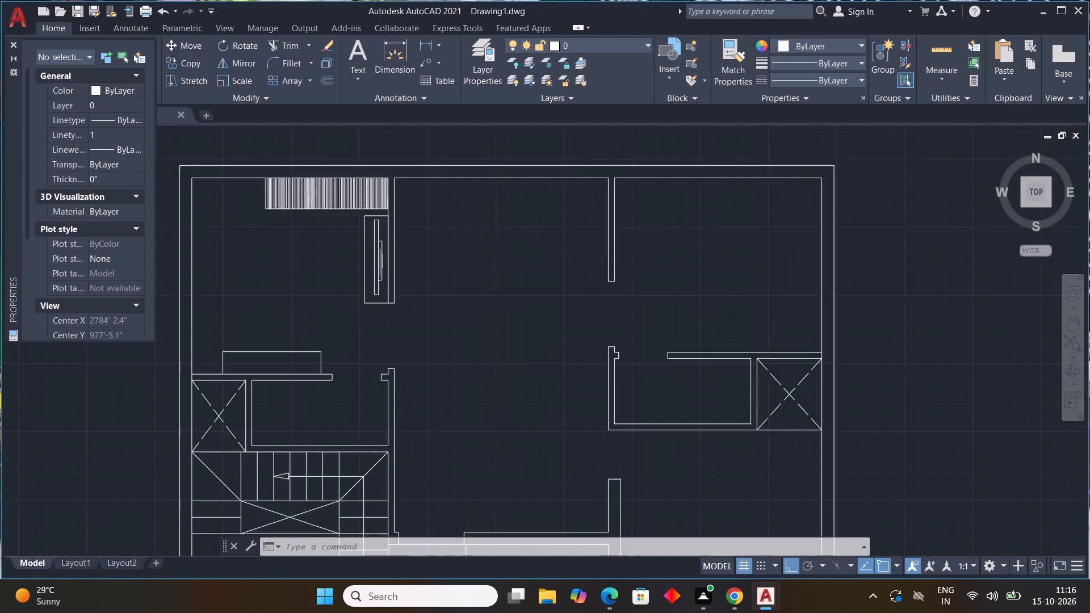
{"action": "scroll", "coordinate": [375, 255], "scroll_direction": "up", "scroll_amount": 2}
{"action": "left_click_drag", "start_coordinate": [391, 145], "coordinate": [391, 151]}
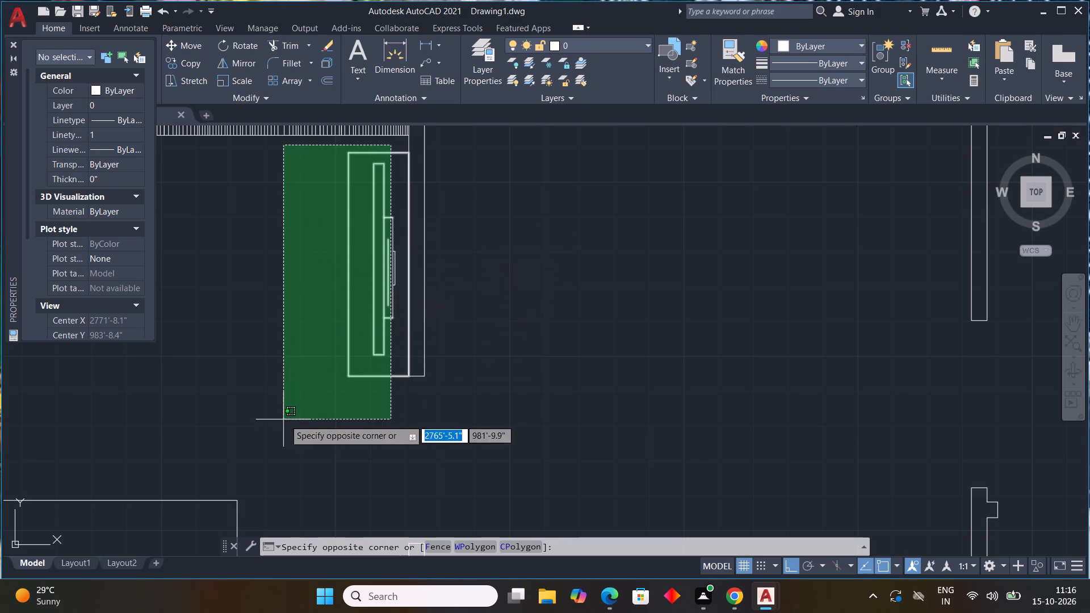
{"action": "left_click", "coordinate": [318, 404]}
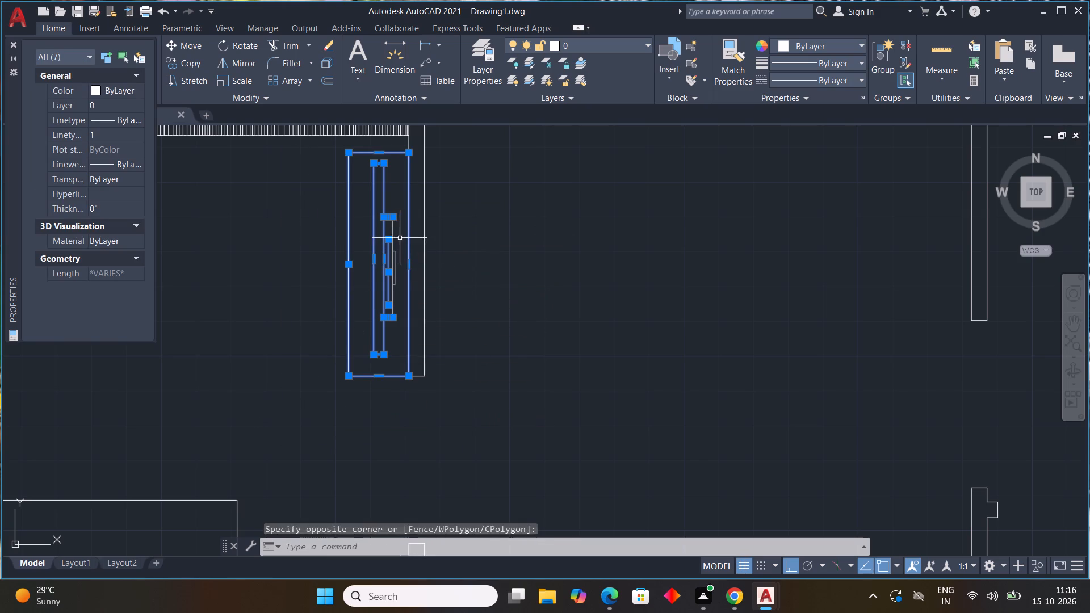
{"action": "left_click_drag", "start_coordinate": [402, 237], "coordinate": [399, 243]}
{"action": "left_click", "coordinate": [374, 312]}
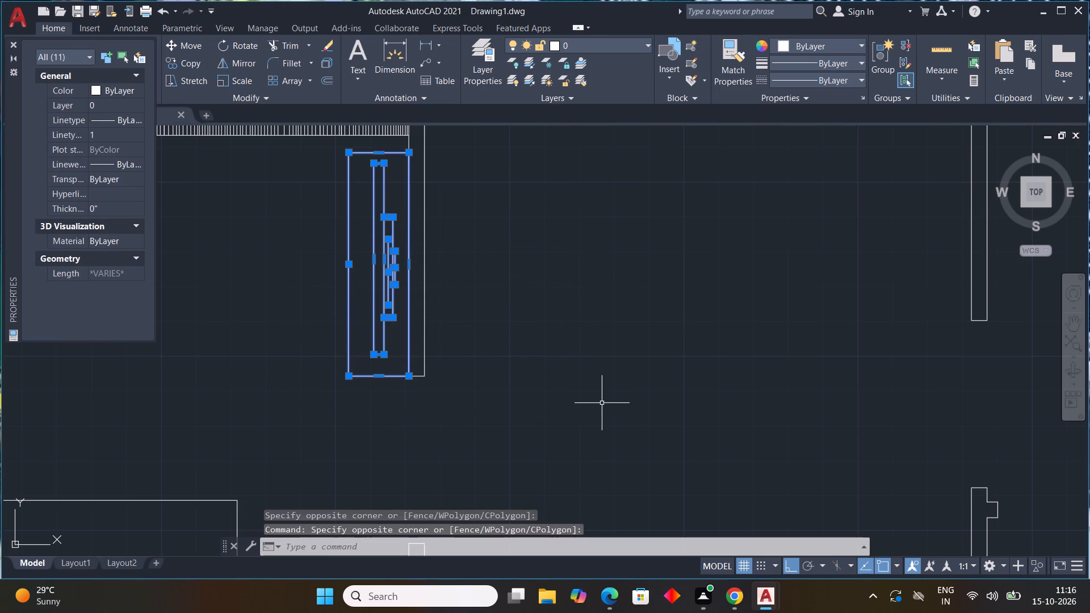
{"action": "type", "text": "CO"}
{"action": "key", "text": "space"}
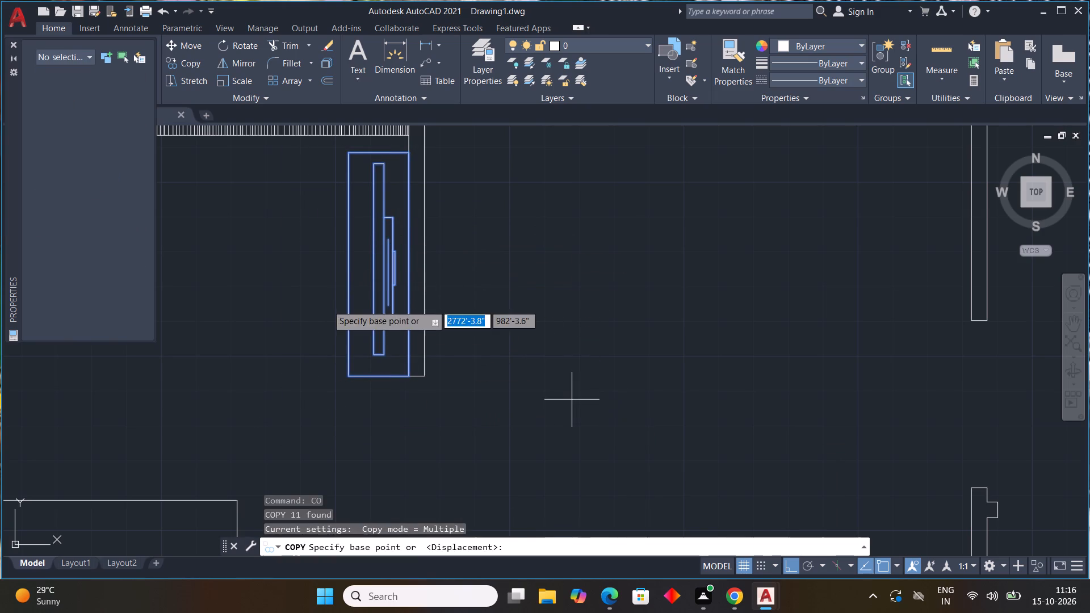
{"action": "left_click", "coordinate": [406, 154]}
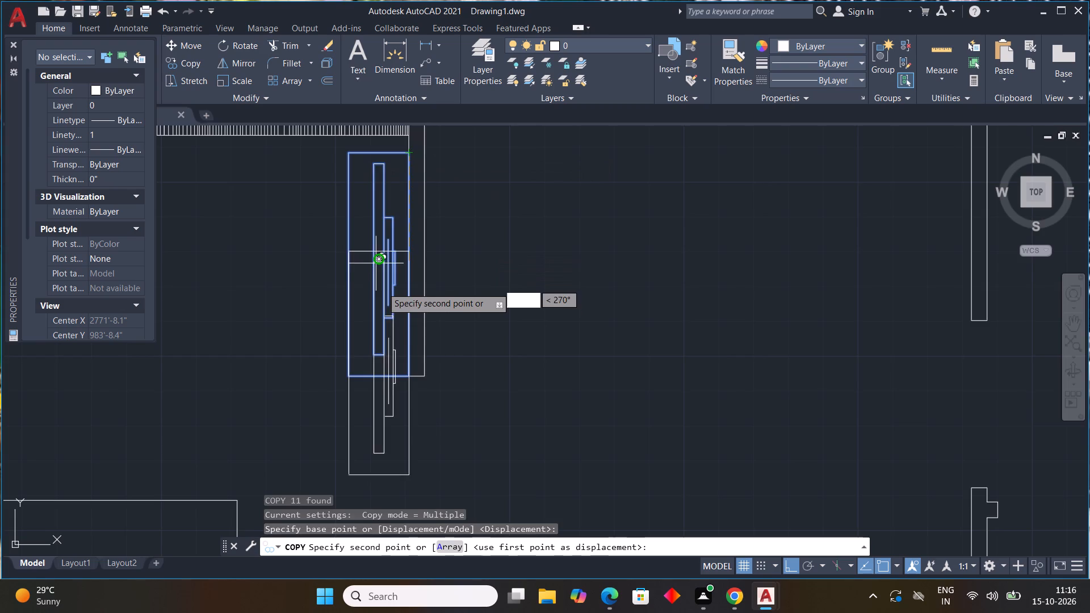
{"action": "scroll", "coordinate": [384, 291], "scroll_direction": "down", "scroll_amount": 3}
{"action": "left_click", "coordinate": [754, 300]}
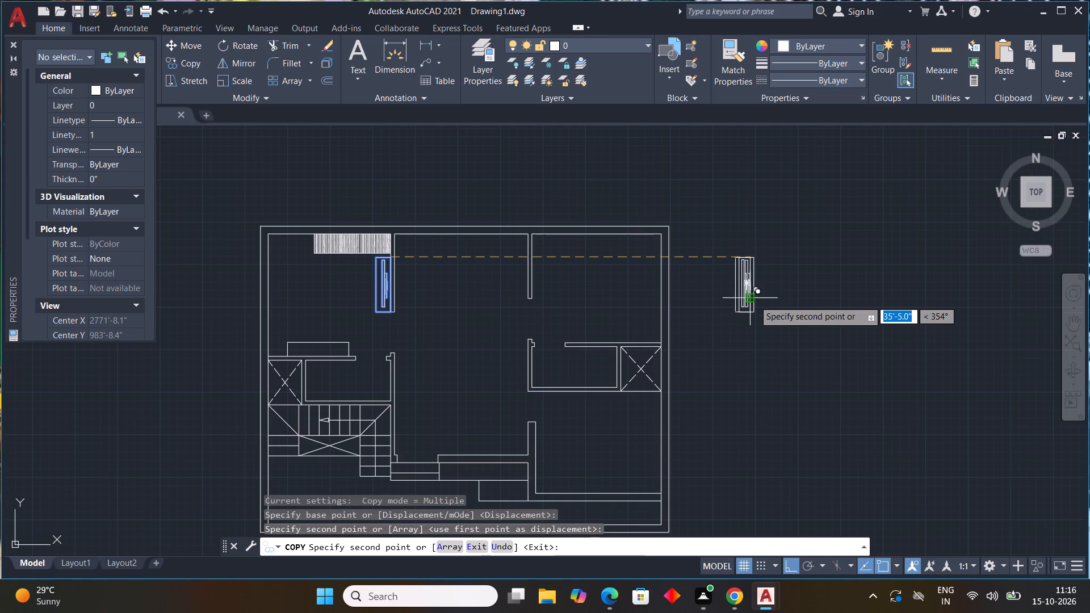
{"action": "key", "text": "Escape"}
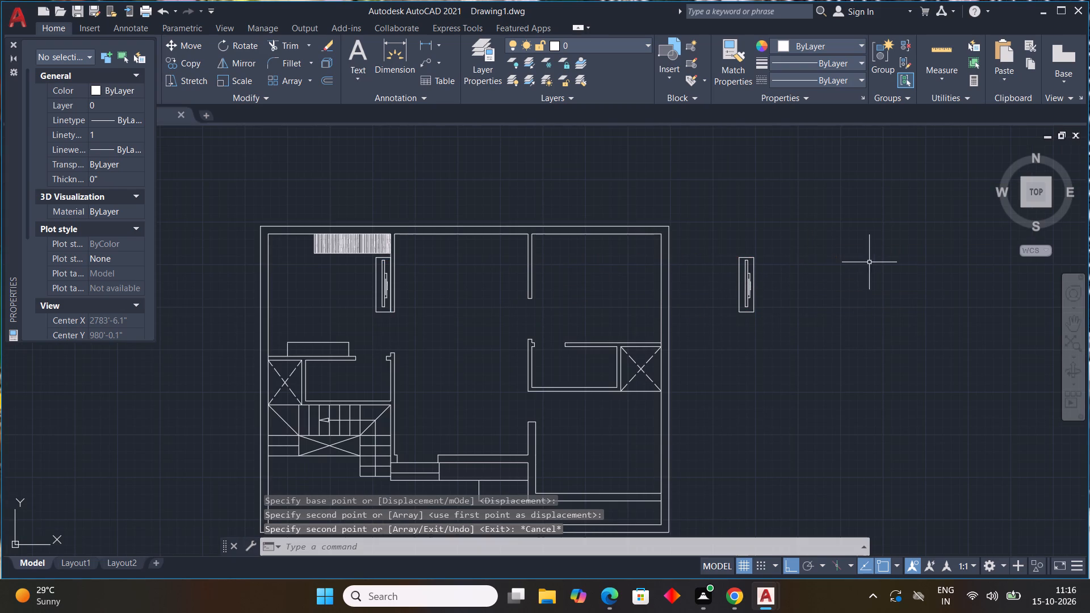
Rotate the copied wall unit outside the plan 180° about its top right corner.
{"action": "left_click_drag", "start_coordinate": [741, 219], "coordinate": [748, 225]}
{"action": "left_click", "coordinate": [782, 386]}
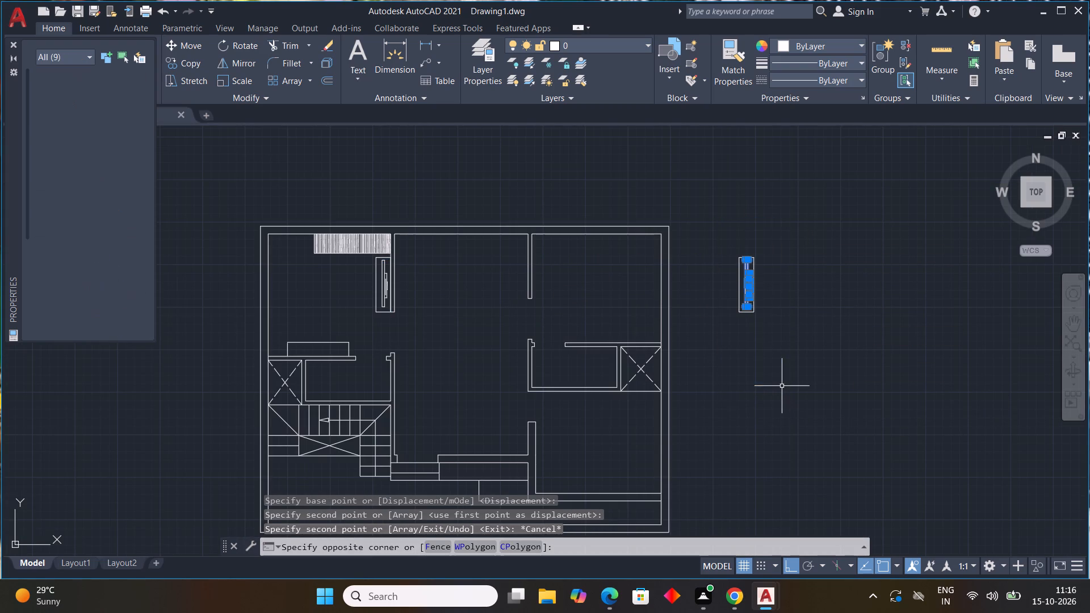
{"action": "left_click_drag", "start_coordinate": [770, 234], "coordinate": [766, 270]}
{"action": "left_click", "coordinate": [714, 363]}
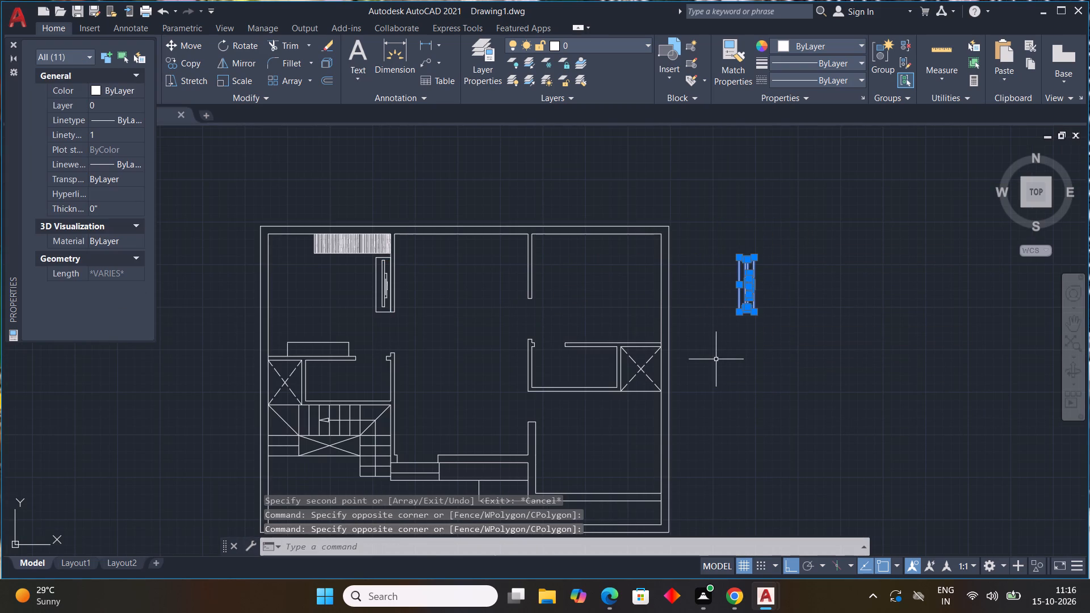
{"action": "type", "text": "RO"}
{"action": "key", "text": "space"}
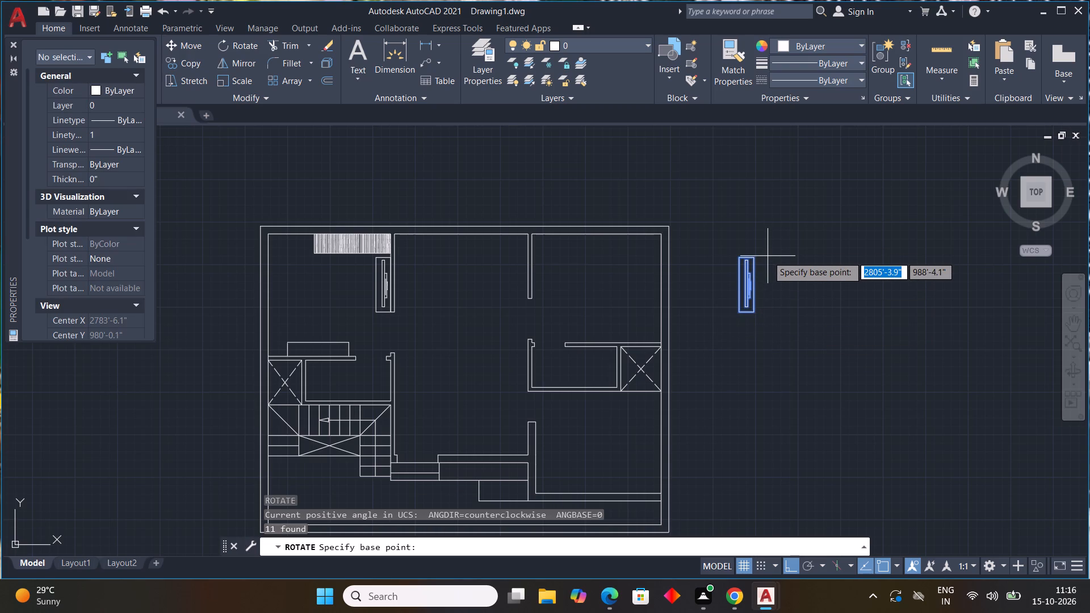
{"action": "left_click", "coordinate": [752, 257]}
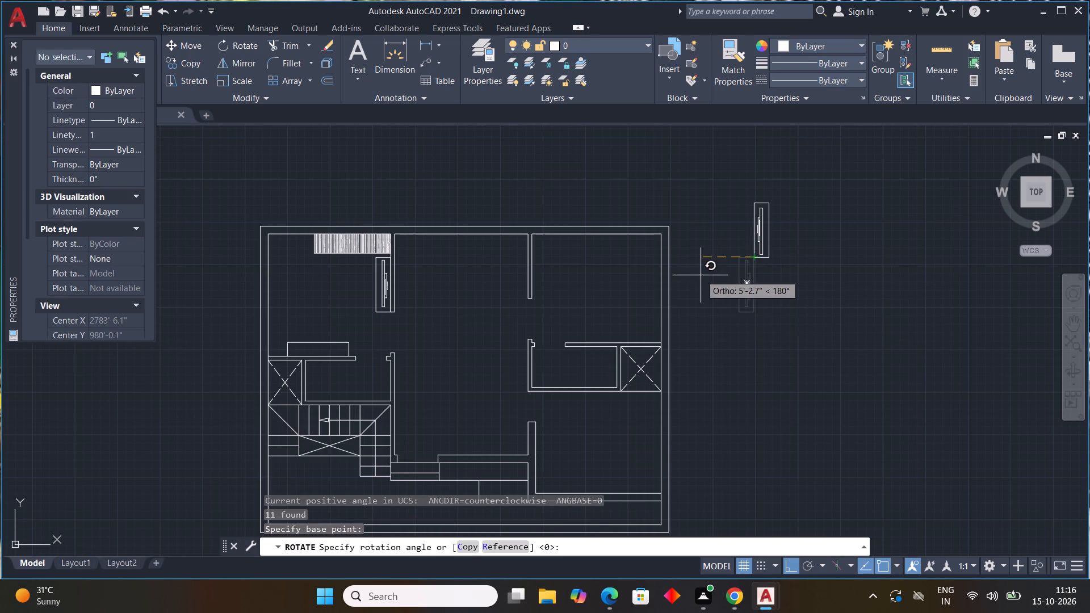
{"action": "left_click", "coordinate": [701, 279]}
Copy the rotated wall unit by its bottom left corner onto the right face of the upper partition bounding the upper right room.
{"action": "left_click_drag", "start_coordinate": [772, 193], "coordinate": [772, 216]}
{"action": "left_click", "coordinate": [735, 312]}
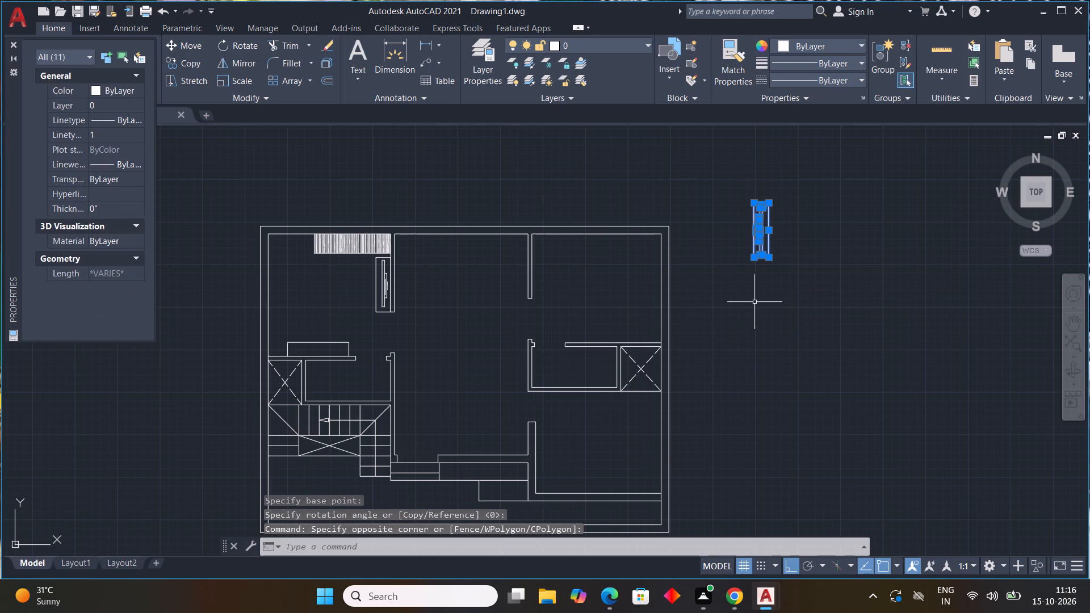
{"action": "type", "text": "CO"}
{"action": "key", "text": "space"}
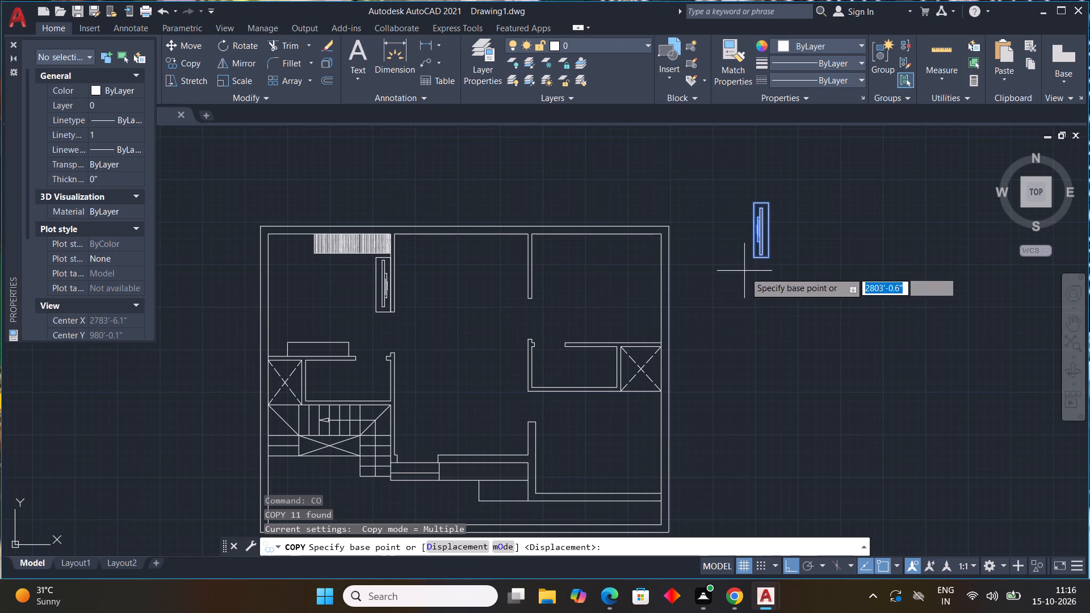
{"action": "scroll", "coordinate": [747, 259], "scroll_direction": "up", "scroll_amount": 1}
{"action": "left_click", "coordinate": [759, 257]}
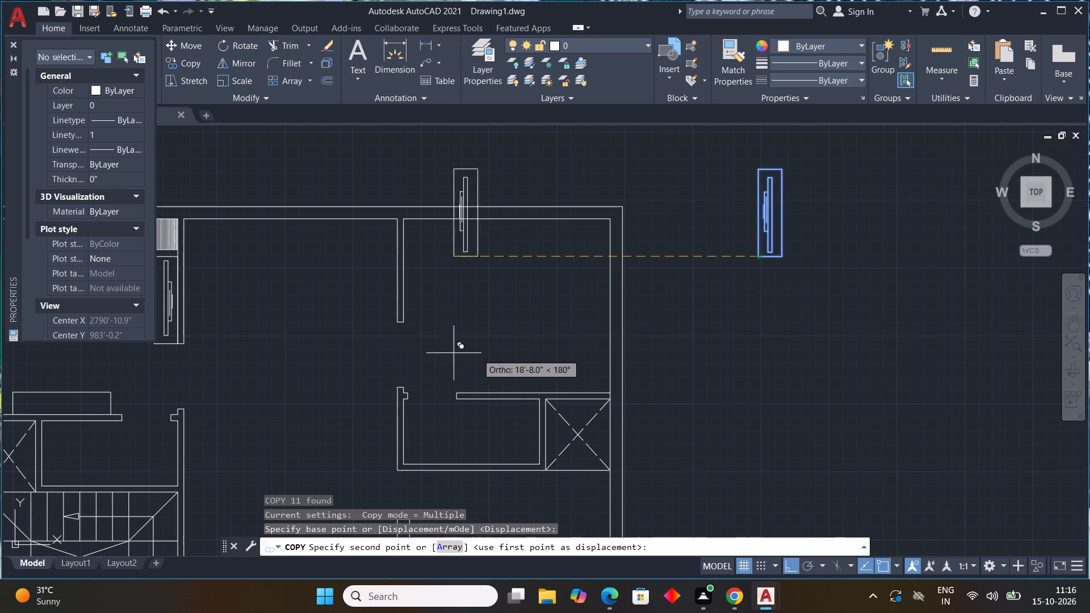
{"action": "key", "text": "F8"}
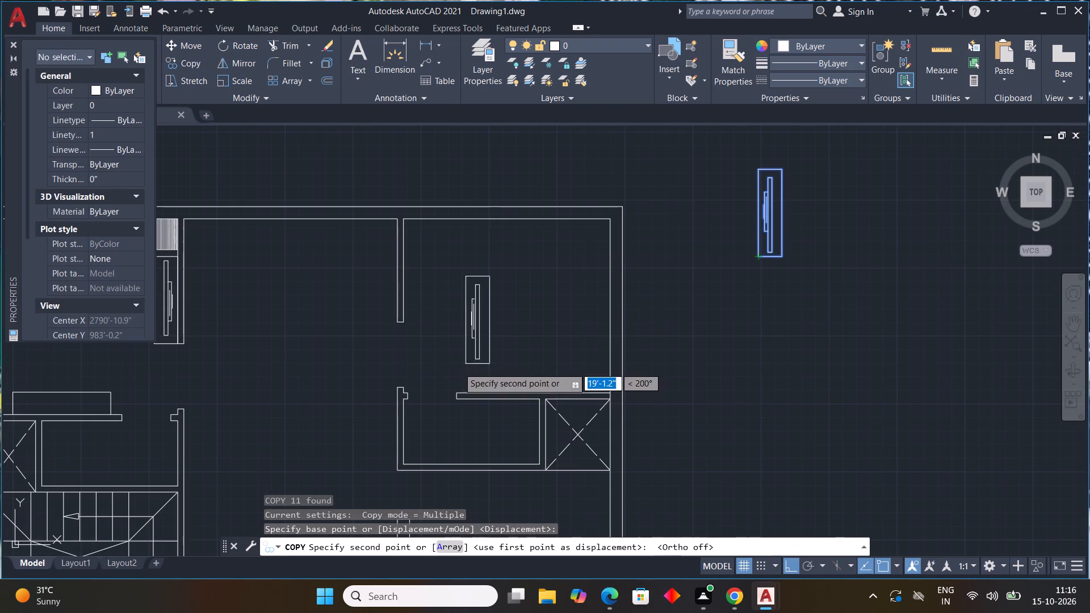
{"action": "scroll", "coordinate": [418, 333], "scroll_direction": "up", "scroll_amount": 3}
{"action": "middle_click_drag", "start_coordinate": [369, 304], "coordinate": [369, 326]}
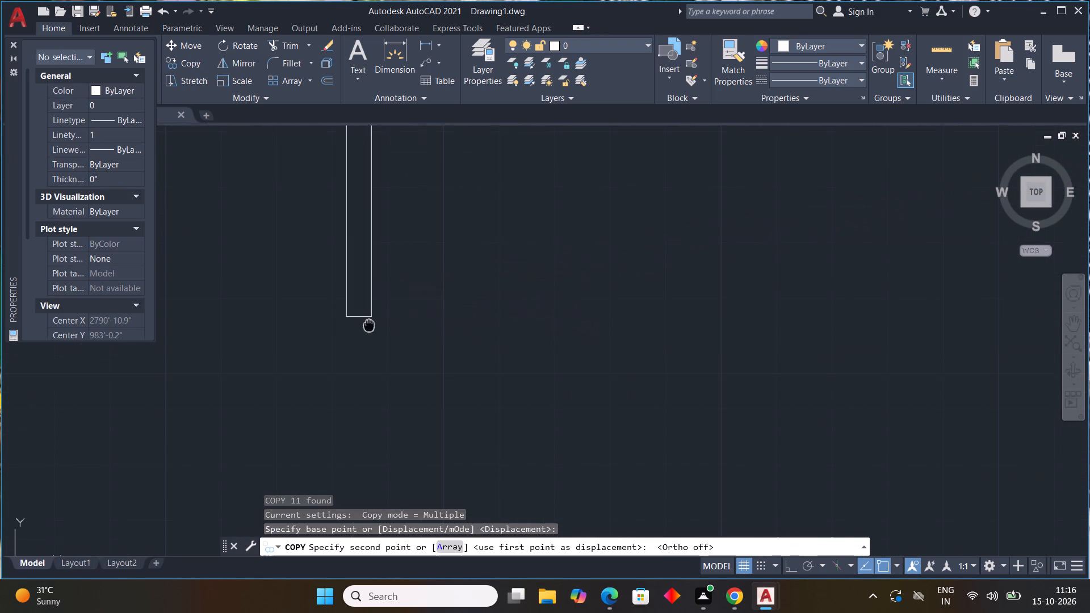
{"action": "middle_click_drag", "start_coordinate": [369, 326], "coordinate": [391, 500]}
{"action": "scroll", "coordinate": [391, 500], "scroll_direction": "down", "scroll_amount": 2}
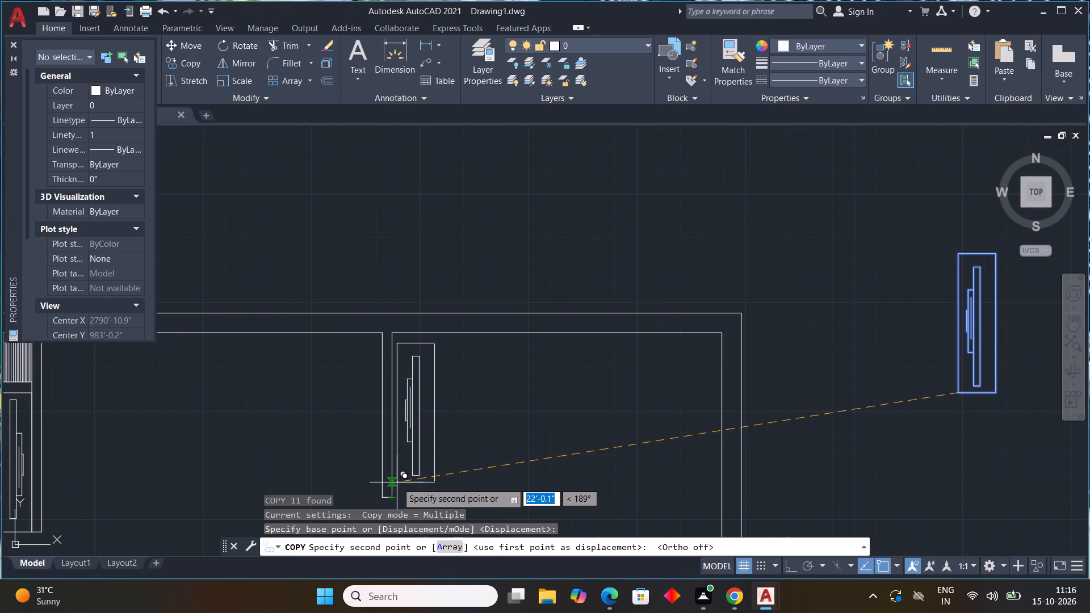
{"action": "left_click", "coordinate": [392, 482]}
Place another copy of the rotated wall unit against the central-hall face of the partition beside the staircase.
{"action": "scroll", "coordinate": [509, 490], "scroll_direction": "down", "scroll_amount": 3}
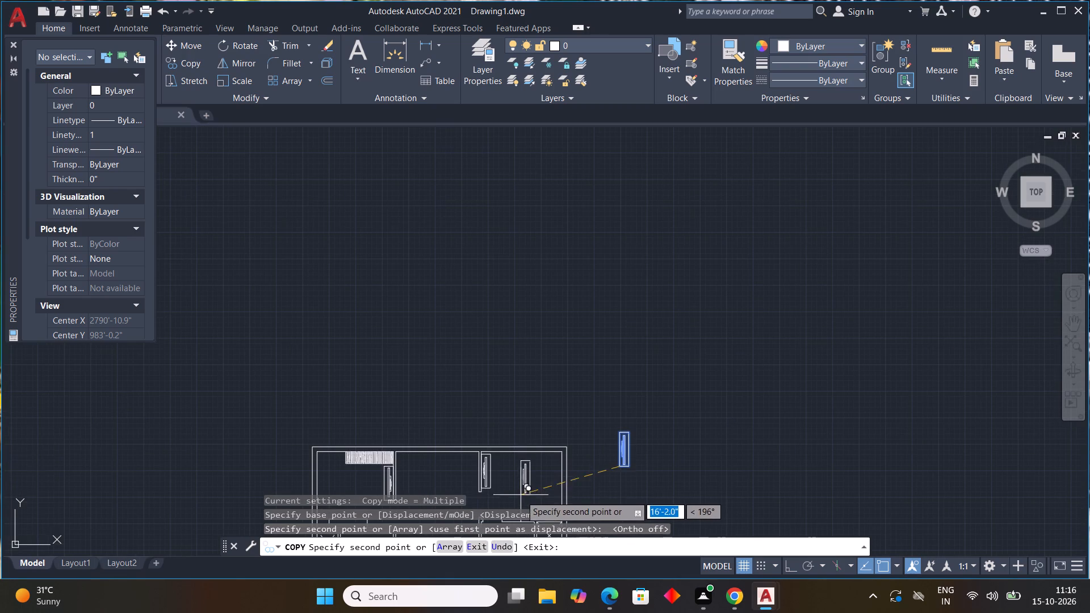
{"action": "middle_click_drag", "start_coordinate": [519, 502], "coordinate": [537, 329]}
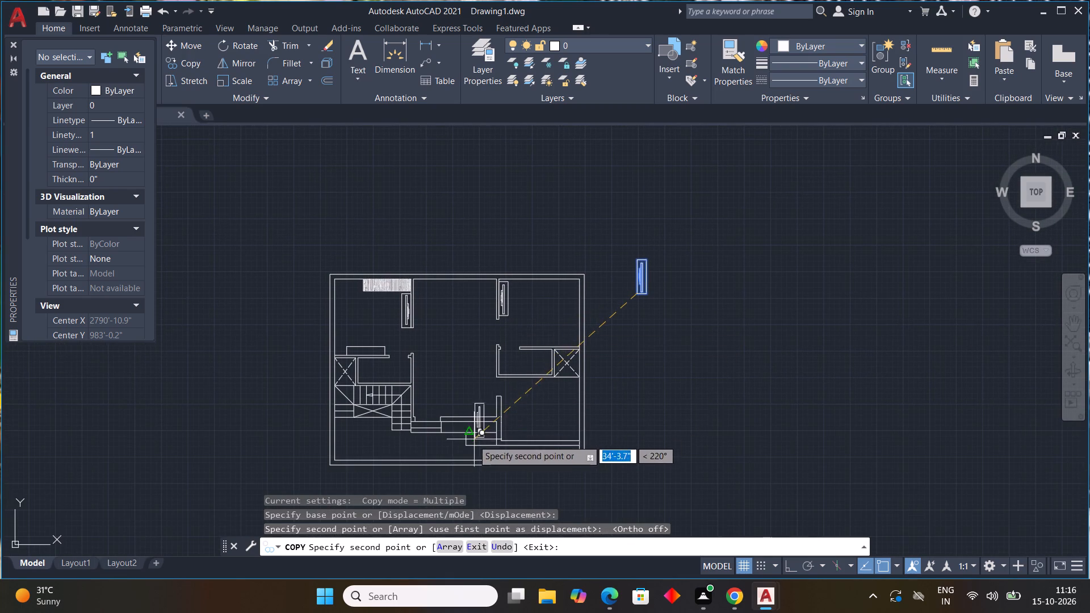
{"action": "scroll", "coordinate": [430, 435], "scroll_direction": "up", "scroll_amount": 2}
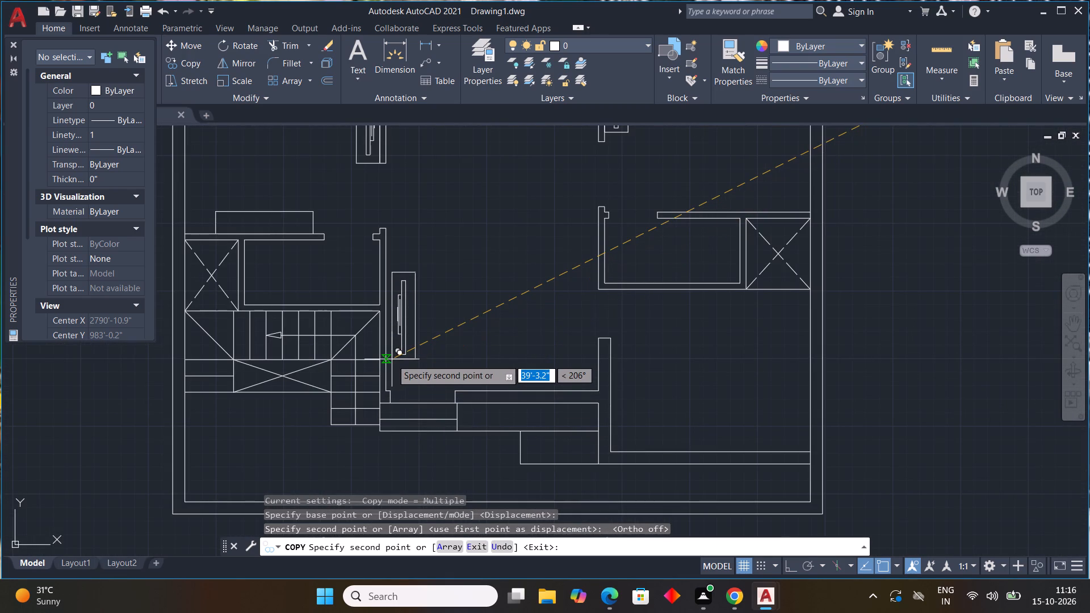
{"action": "scroll", "coordinate": [392, 364], "scroll_direction": "up", "scroll_amount": 1}
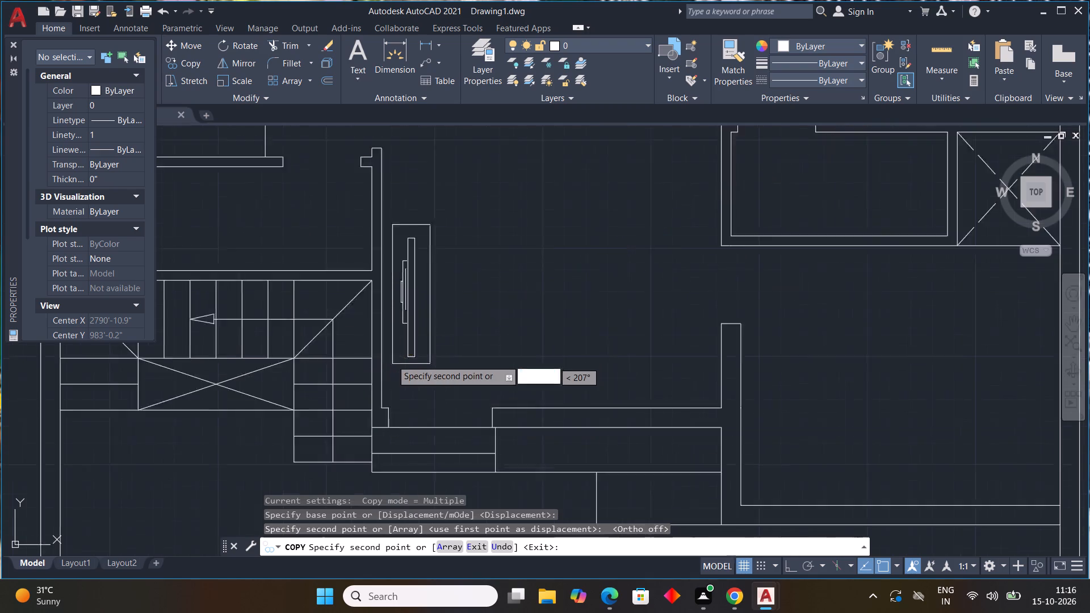
{"action": "scroll", "coordinate": [392, 359], "scroll_direction": "up", "scroll_amount": 1}
{"action": "left_click", "coordinate": [375, 344]}
{"action": "scroll", "coordinate": [487, 405], "scroll_direction": "down", "scroll_amount": 3}
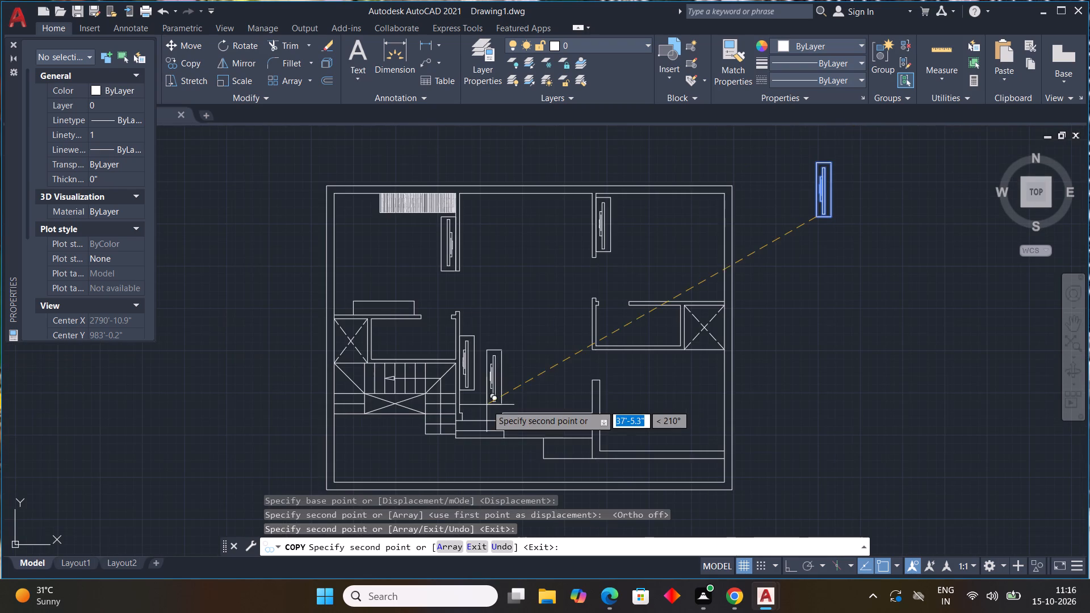
{"action": "key", "text": "Escape"}
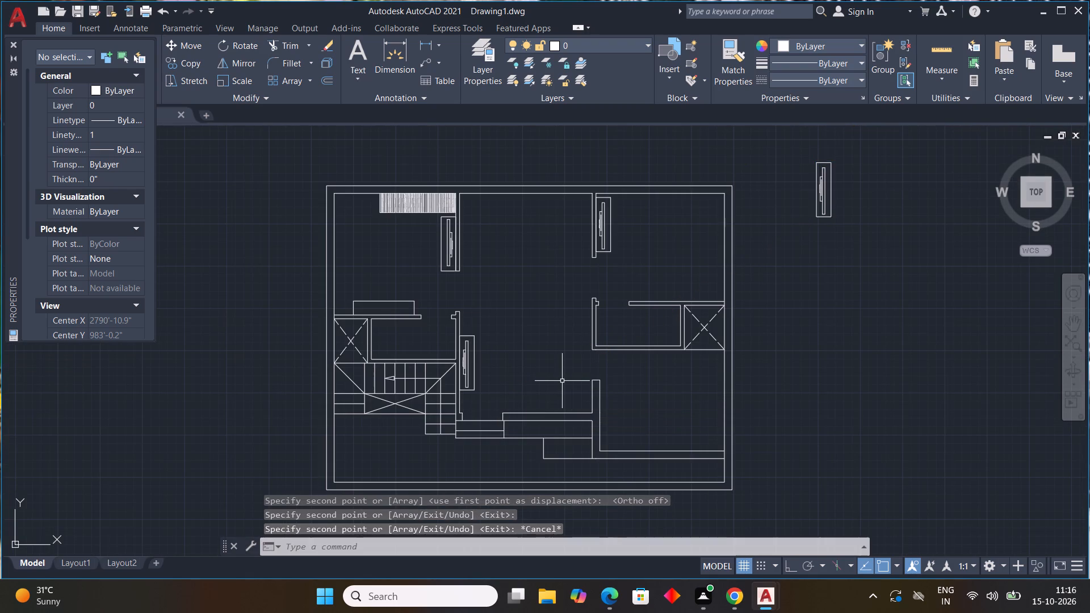
Copy all the lines of the hatched row in the upper left room to empty space outside the plan's right wall.
{"action": "scroll", "coordinate": [564, 387], "scroll_direction": "down", "scroll_amount": 2}
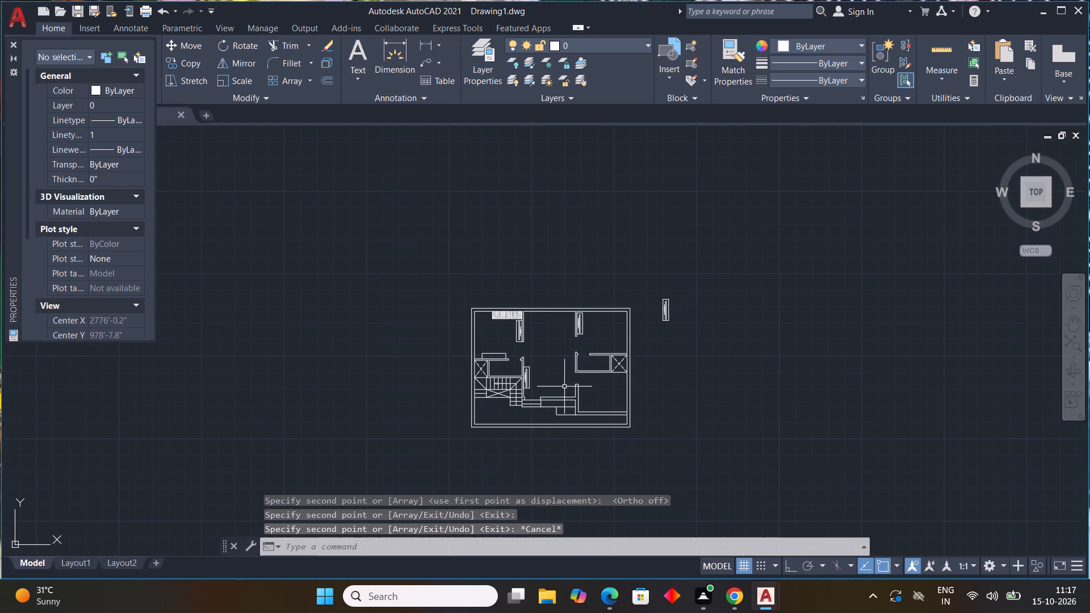
{"action": "scroll", "coordinate": [509, 310], "scroll_direction": "up", "scroll_amount": 3}
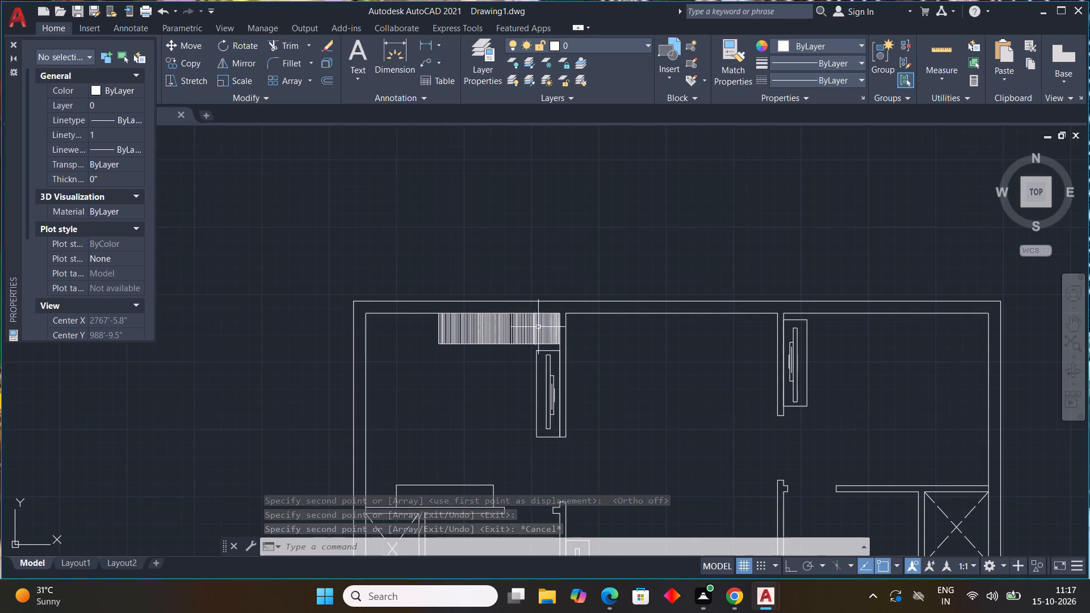
{"action": "scroll", "coordinate": [552, 320], "scroll_direction": "up", "scroll_amount": 3}
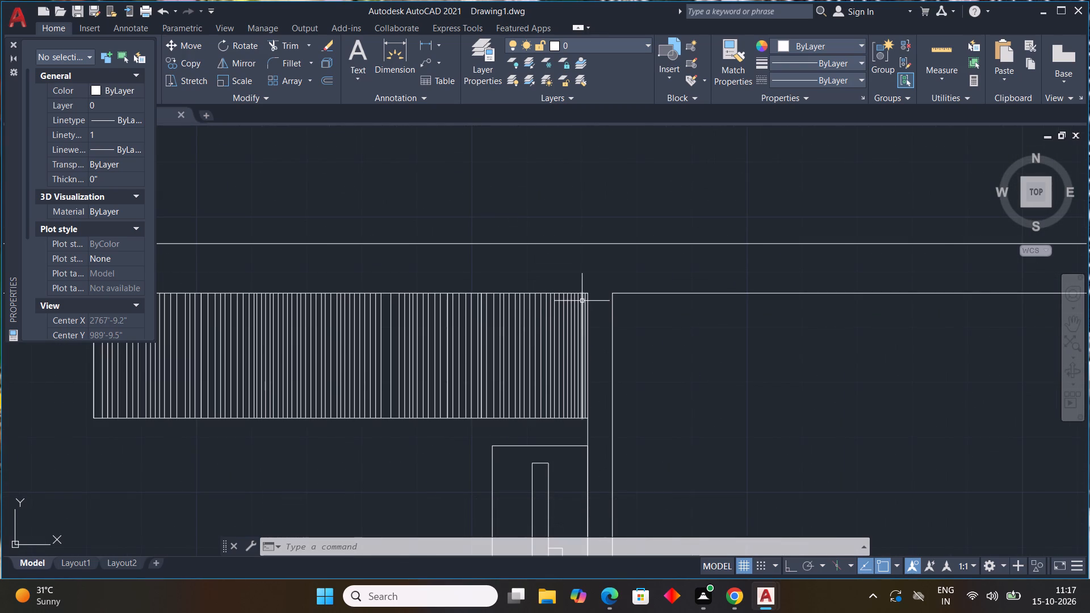
{"action": "left_click", "coordinate": [587, 299]}
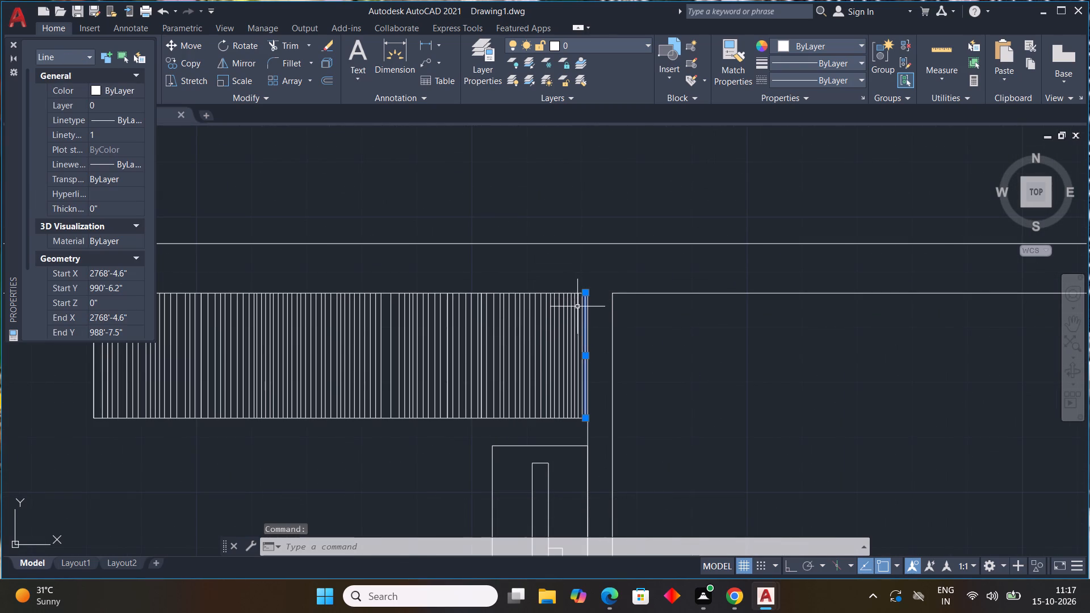
{"action": "left_click", "coordinate": [581, 303]}
{"action": "scroll", "coordinate": [569, 339], "scroll_direction": "up", "scroll_amount": 2}
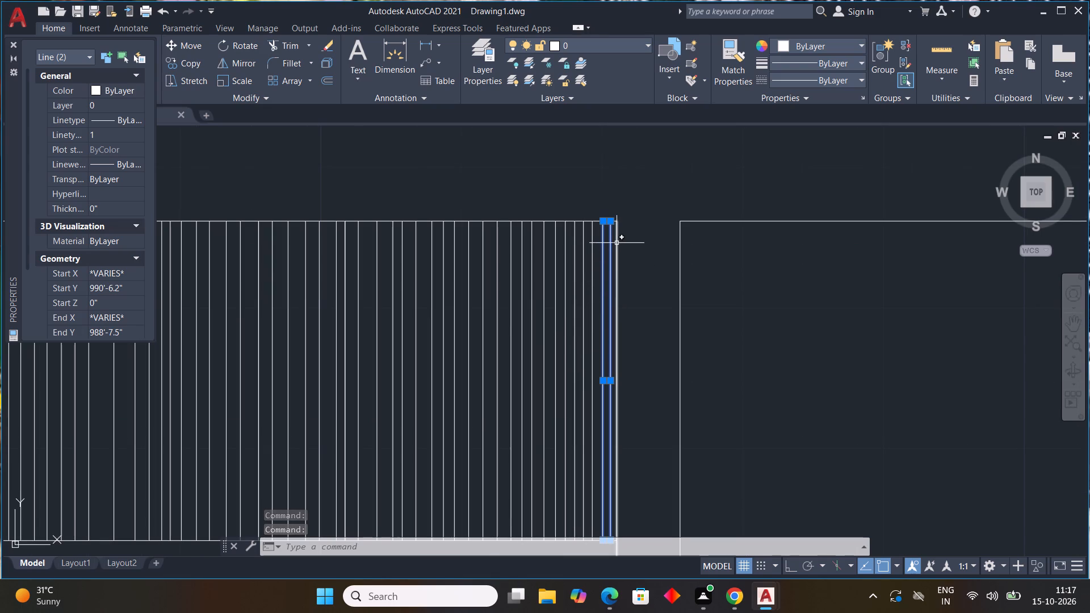
{"action": "scroll", "coordinate": [617, 243], "scroll_direction": "up", "scroll_amount": 3}
{"action": "left_click", "coordinate": [606, 212]}
{"action": "scroll", "coordinate": [535, 279], "scroll_direction": "down", "scroll_amount": 2}
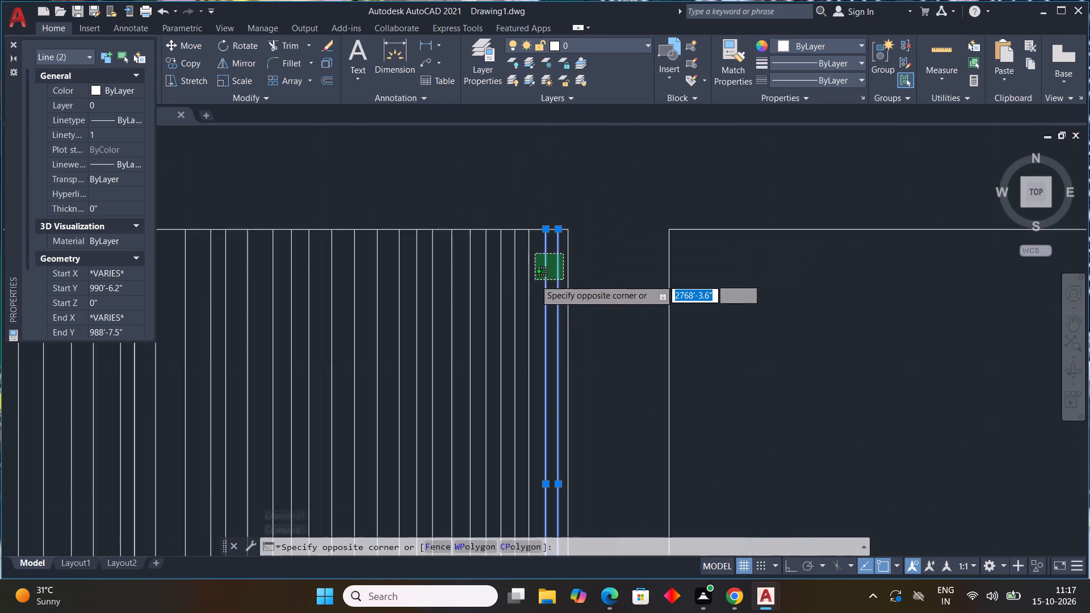
{"action": "scroll", "coordinate": [535, 279], "scroll_direction": "down", "scroll_amount": 2}
{"action": "scroll", "coordinate": [438, 355], "scroll_direction": "down", "scroll_amount": 1}
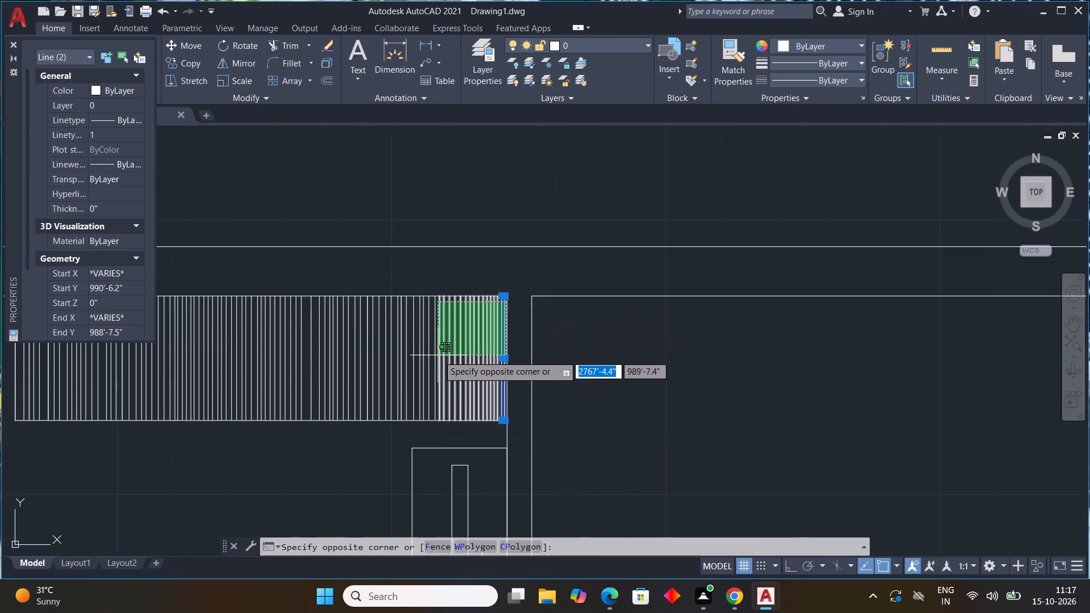
{"action": "scroll", "coordinate": [439, 359], "scroll_direction": "down", "scroll_amount": 3}
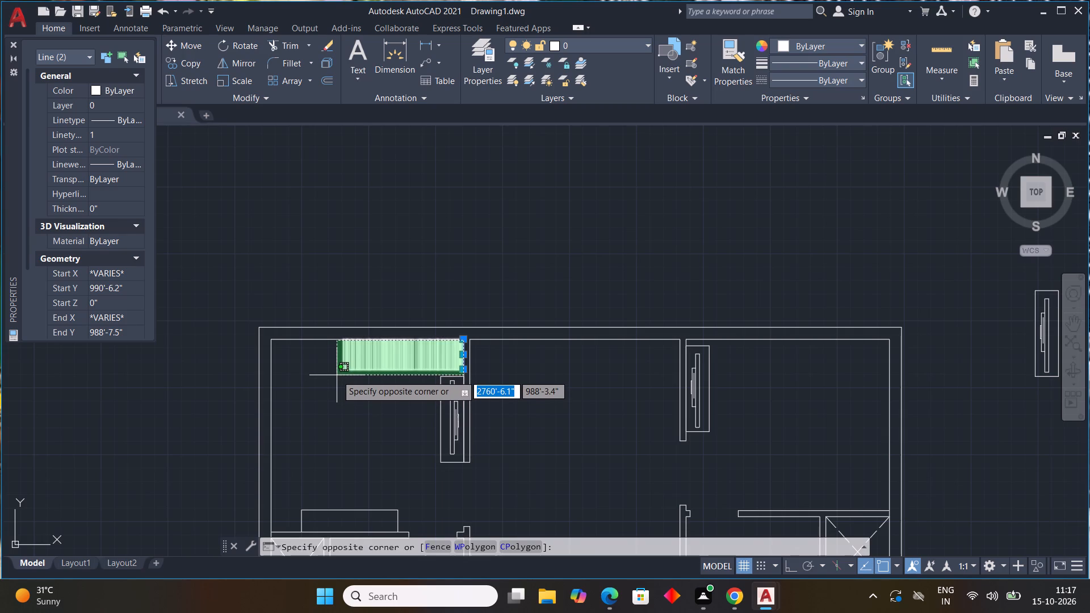
{"action": "left_click", "coordinate": [337, 375]}
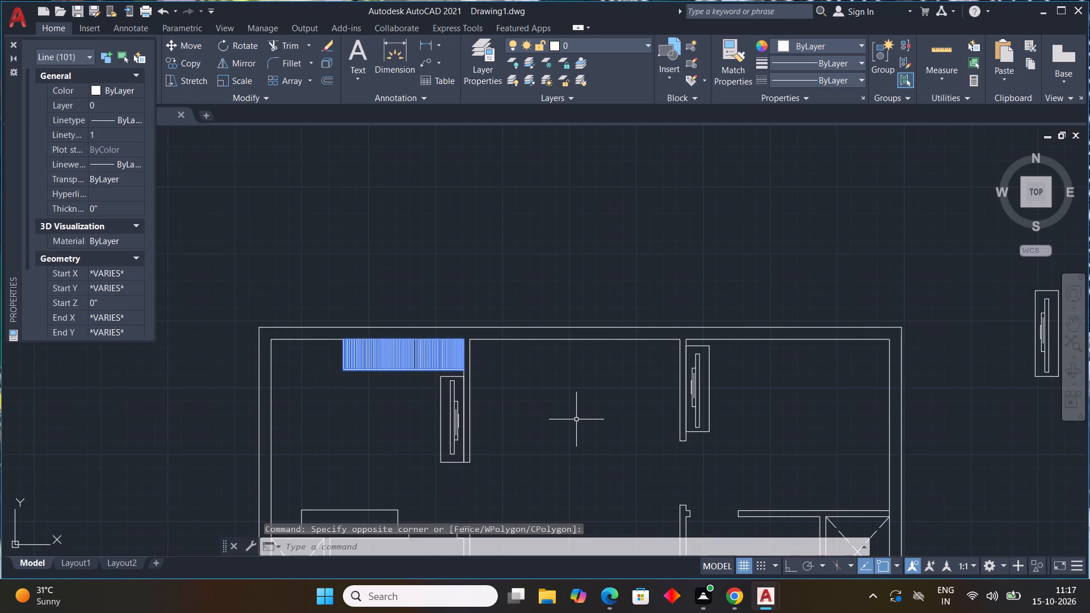
{"action": "type", "text": "CO"}
{"action": "key", "text": "space"}
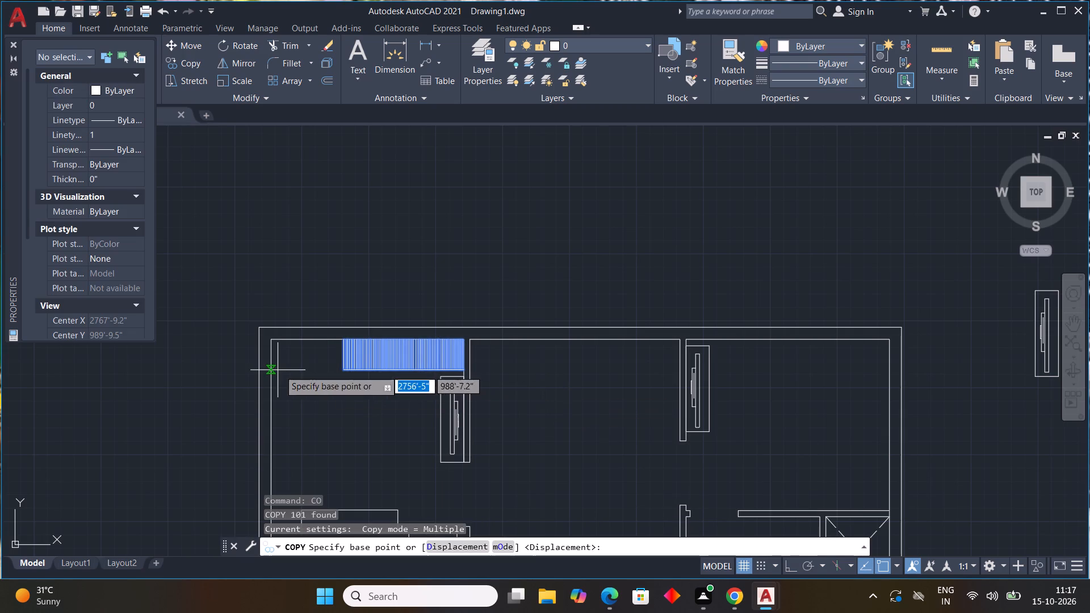
{"action": "left_click", "coordinate": [341, 373]}
{"action": "middle_click_drag", "start_coordinate": [532, 268], "coordinate": [130, 283]}
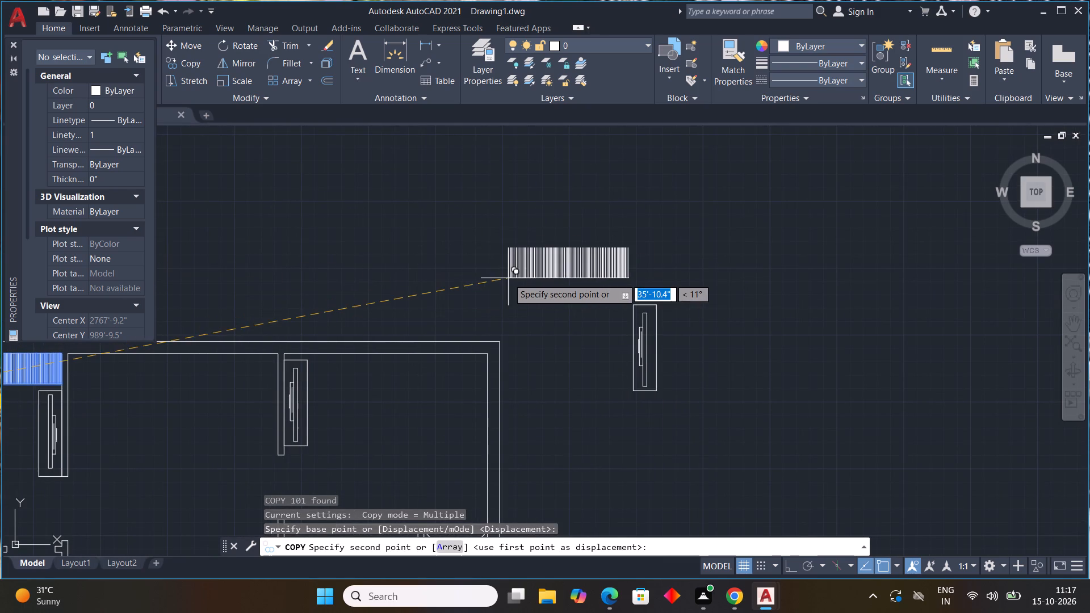
{"action": "scroll", "coordinate": [508, 278], "scroll_direction": "down", "scroll_amount": 2}
{"action": "left_click", "coordinate": [575, 375]}
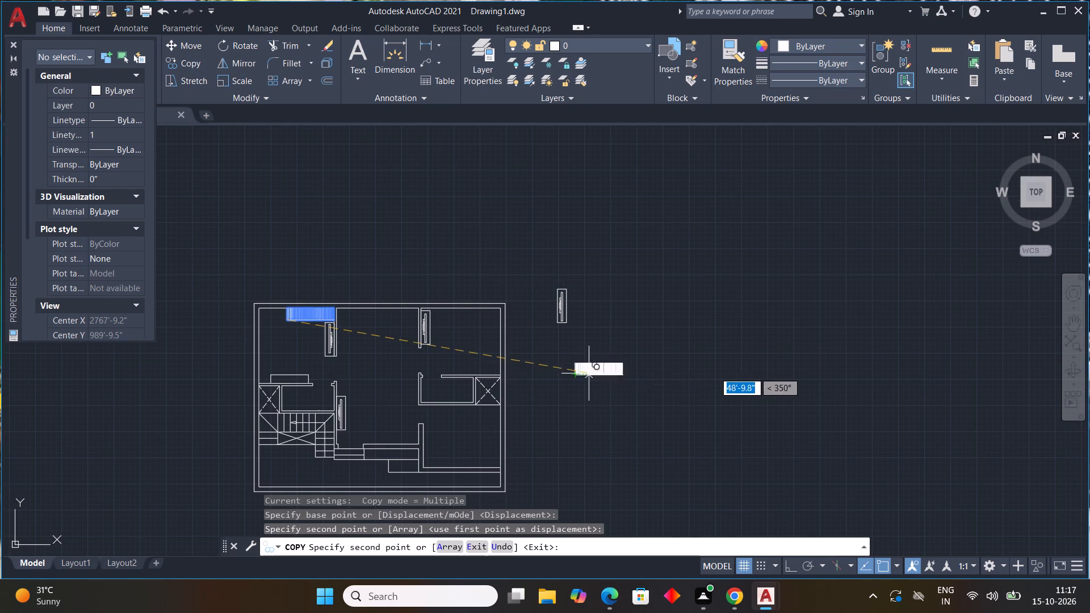
{"action": "key", "text": "Escape"}
Rotate the copied hatched row outside the plan 180° about its bottom left corner.
{"action": "left_click_drag", "start_coordinate": [678, 351], "coordinate": [656, 356]}
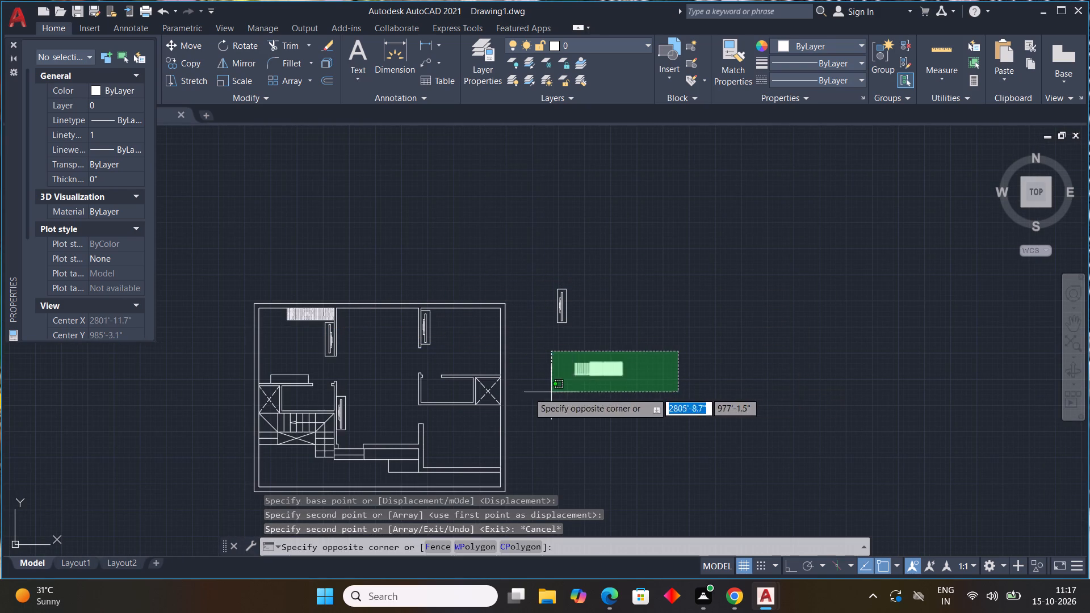
{"action": "left_click", "coordinate": [508, 400]}
{"action": "scroll", "coordinate": [588, 376], "scroll_direction": "up", "scroll_amount": 3}
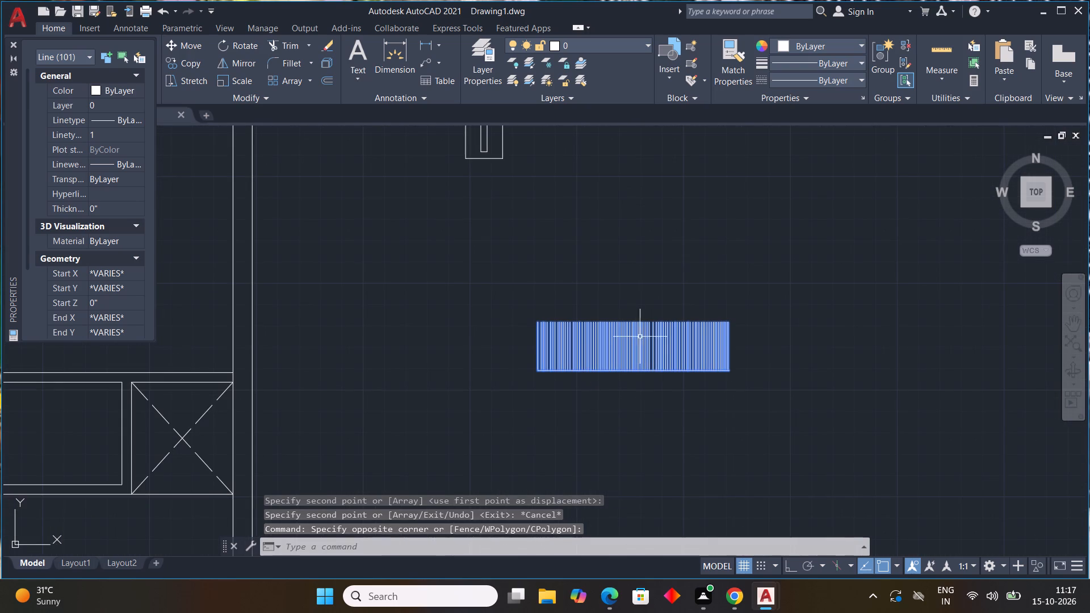
{"action": "left_click_drag", "start_coordinate": [751, 292], "coordinate": [739, 312]}
{"action": "left_click", "coordinate": [510, 426]}
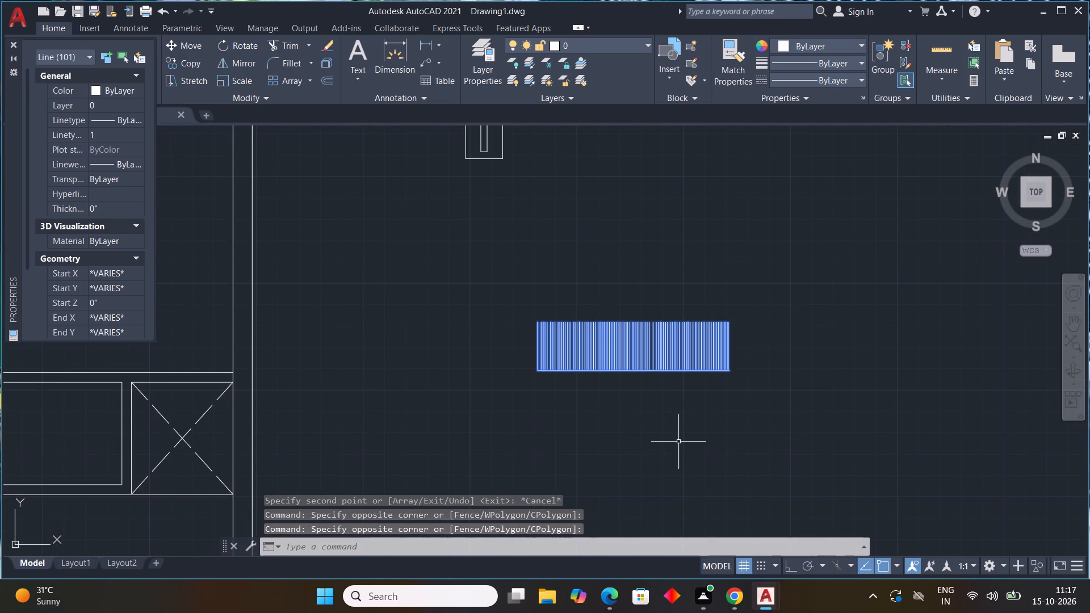
{"action": "type", "text": "RO"}
{"action": "key", "text": "space"}
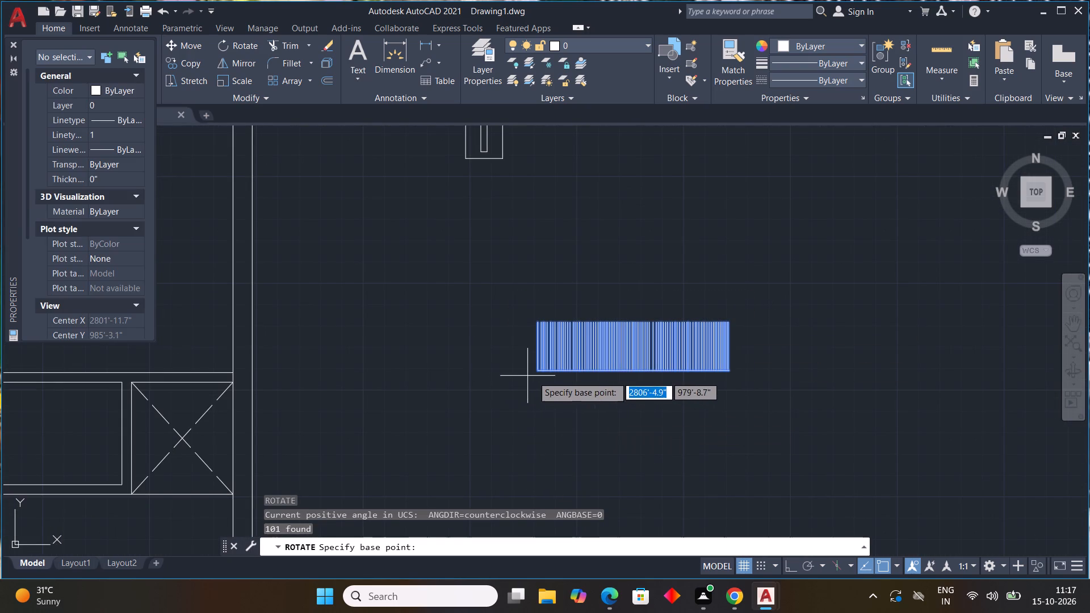
{"action": "left_click_drag", "start_coordinate": [535, 374], "coordinate": [529, 363]}
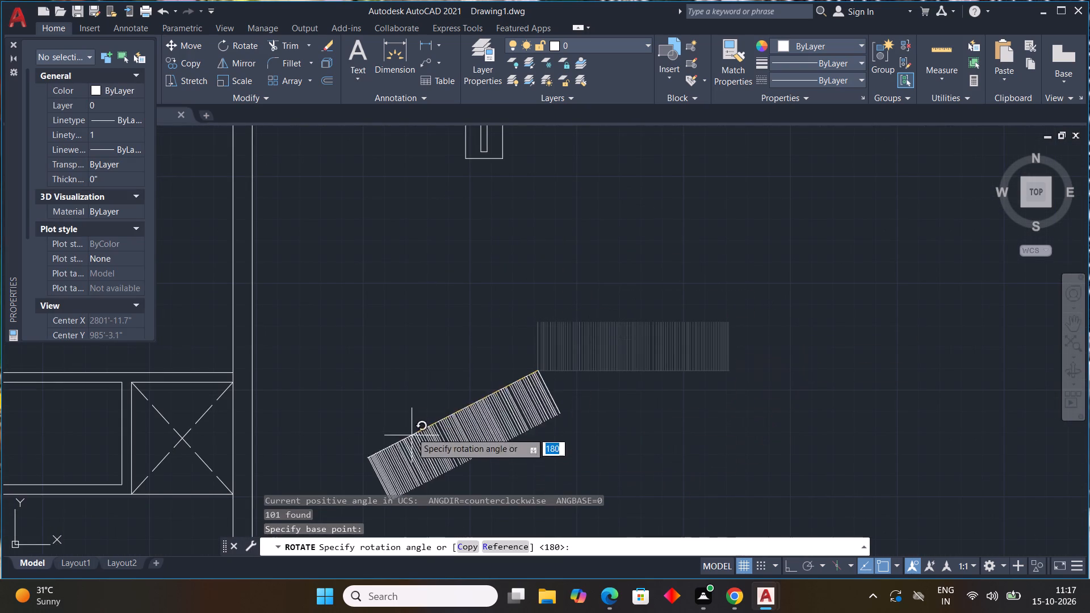
{"action": "key", "text": "F8"}
{"action": "left_click", "coordinate": [410, 371]}
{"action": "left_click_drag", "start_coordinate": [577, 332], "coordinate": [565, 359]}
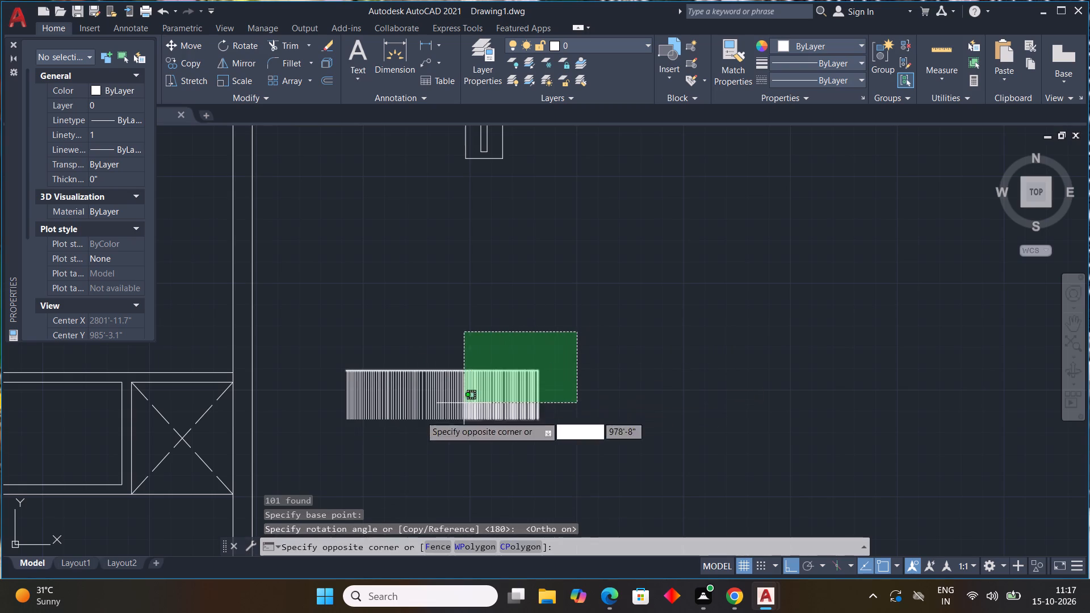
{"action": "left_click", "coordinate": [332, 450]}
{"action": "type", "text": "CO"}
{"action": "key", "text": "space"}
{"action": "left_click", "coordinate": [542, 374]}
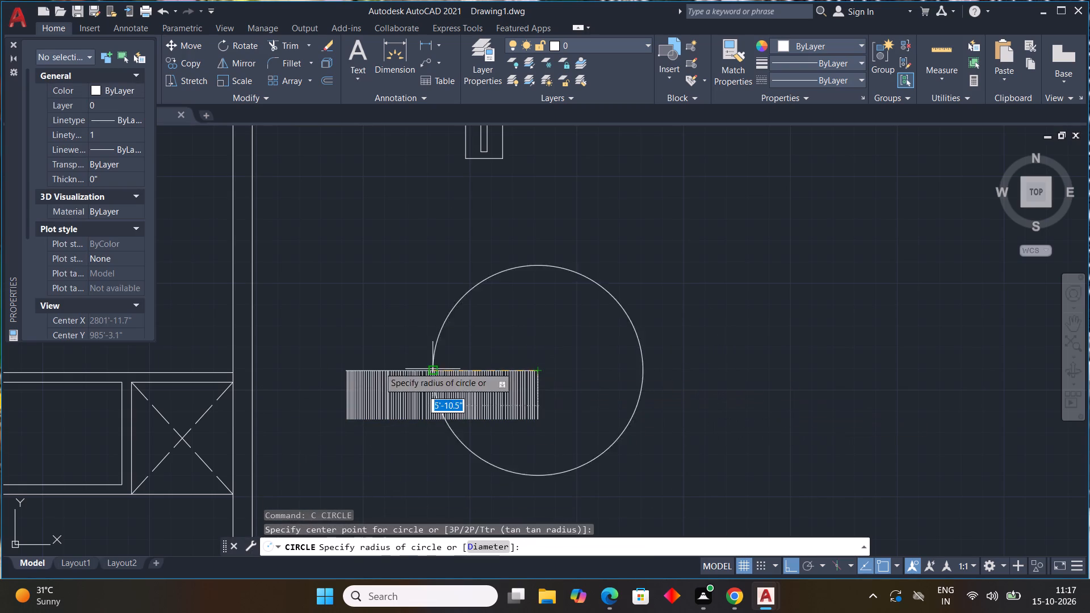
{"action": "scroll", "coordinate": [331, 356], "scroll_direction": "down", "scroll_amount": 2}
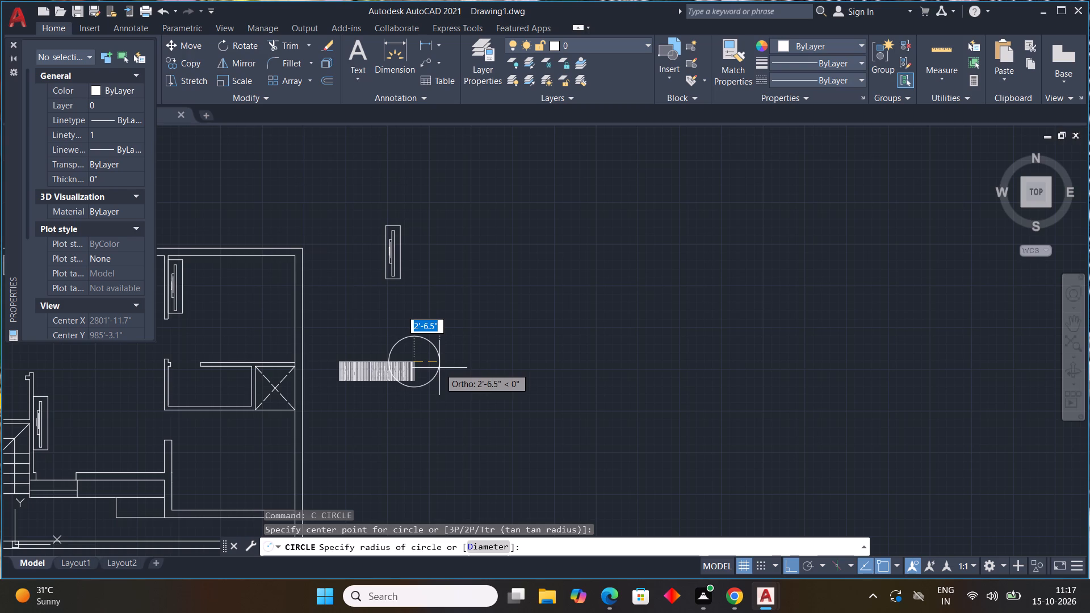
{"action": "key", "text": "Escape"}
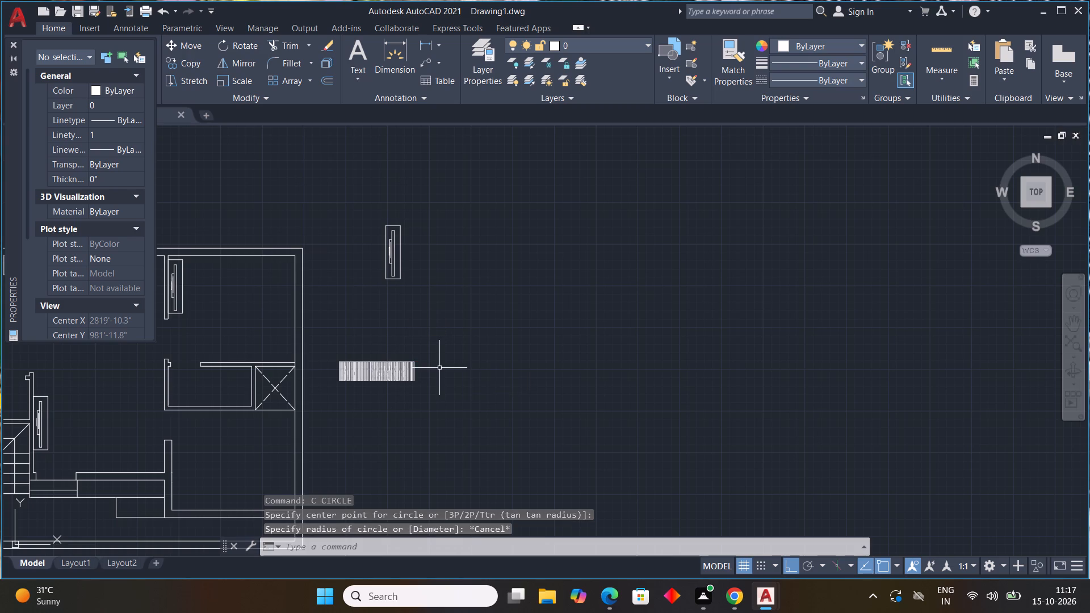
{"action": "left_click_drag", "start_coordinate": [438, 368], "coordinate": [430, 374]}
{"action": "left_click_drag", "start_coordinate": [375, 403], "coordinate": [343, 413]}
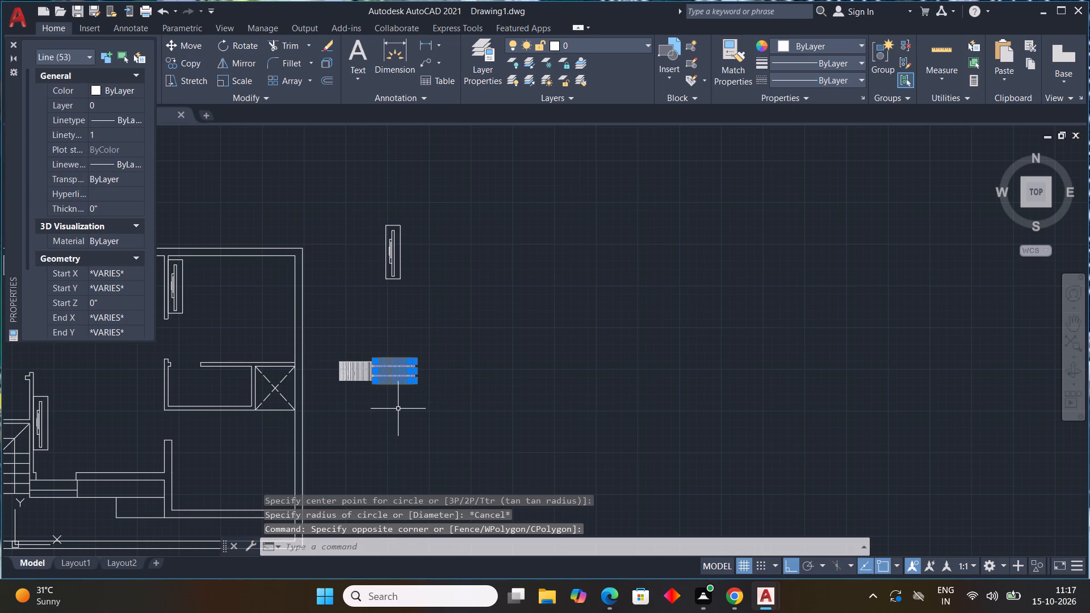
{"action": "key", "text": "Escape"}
Copy the rotated hatched row by its bottom right corner onto the partition above the small right-hand room, near the dashed-cross space.
{"action": "left_click_drag", "start_coordinate": [468, 334], "coordinate": [465, 340]}
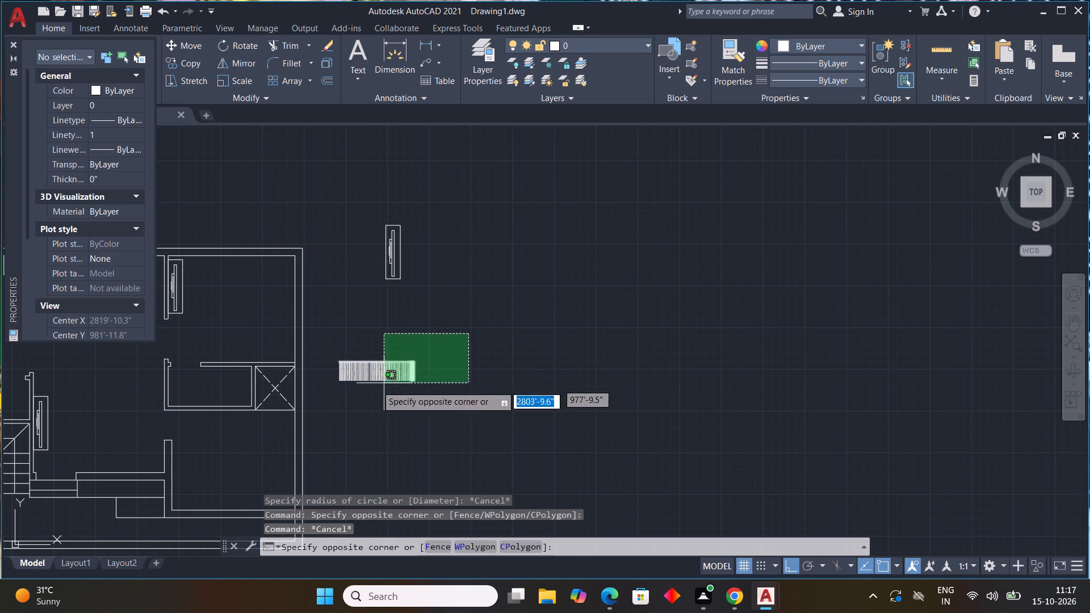
{"action": "left_click", "coordinate": [332, 398]}
{"action": "type", "text": "CO"}
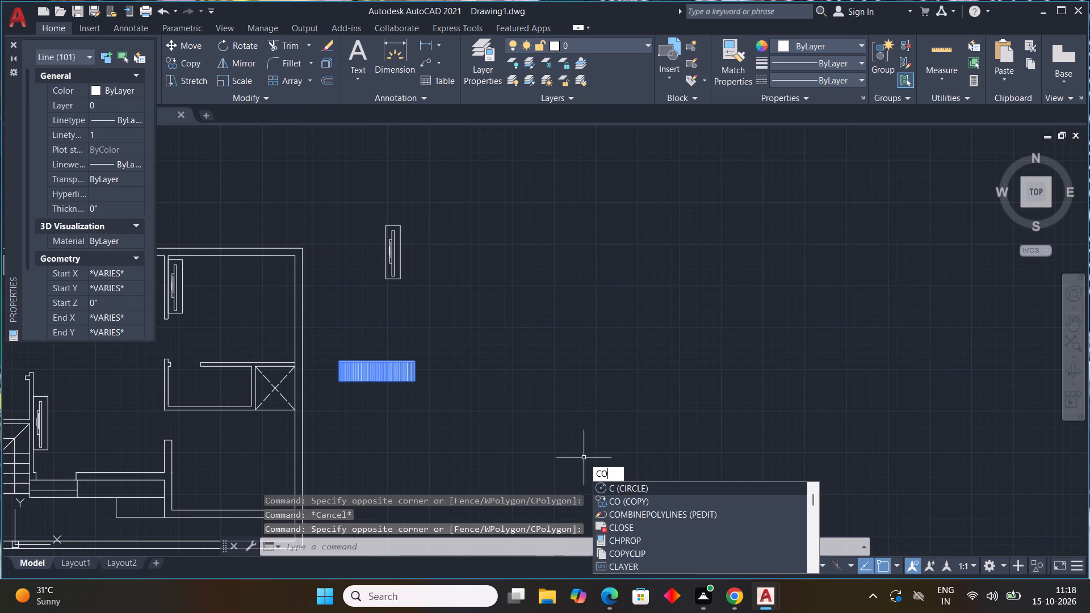
{"action": "key", "text": "space"}
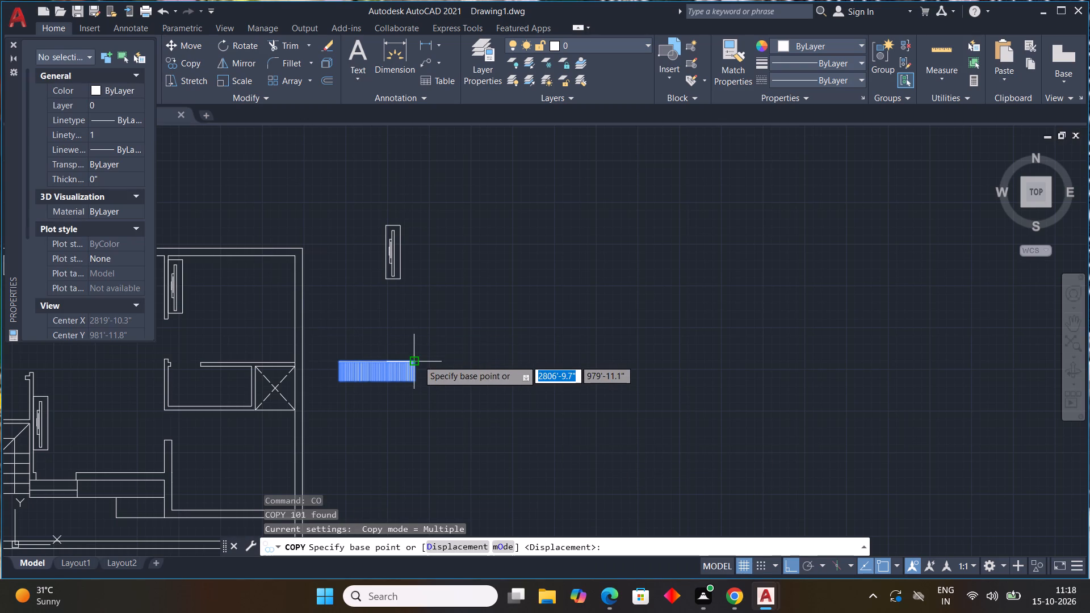
{"action": "scroll", "coordinate": [405, 386], "scroll_direction": "up", "scroll_amount": 5}
{"action": "middle_click_drag", "start_coordinate": [556, 425], "coordinate": [611, 438]}
{"action": "scroll", "coordinate": [600, 435], "scroll_direction": "down", "scroll_amount": 1}
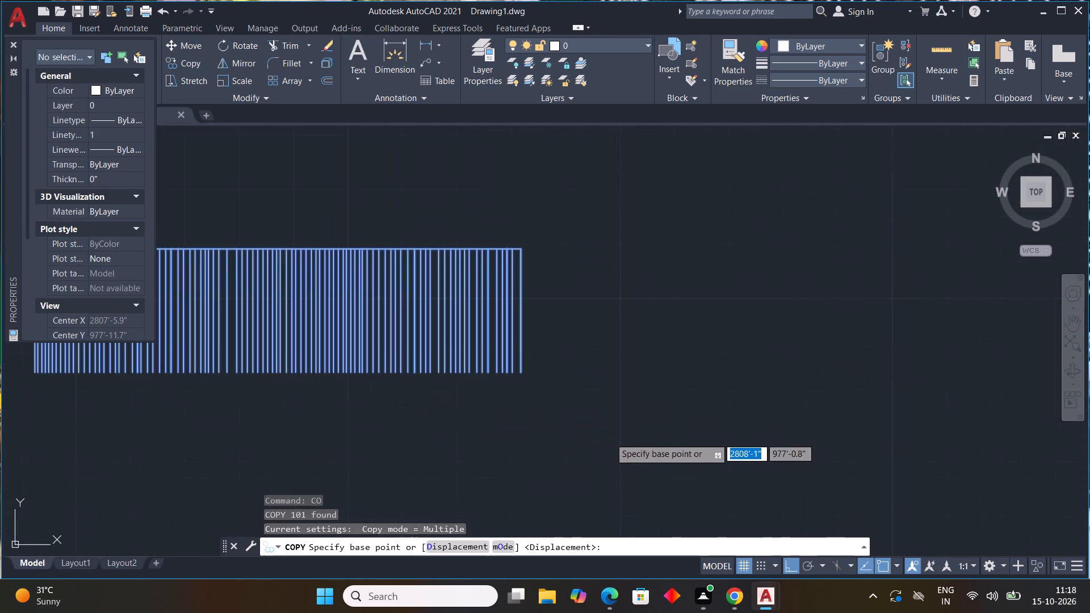
{"action": "middle_click_drag", "start_coordinate": [611, 438], "coordinate": [613, 438]}
{"action": "left_click", "coordinate": [523, 375]}
{"action": "scroll", "coordinate": [592, 396], "scroll_direction": "down", "scroll_amount": 3}
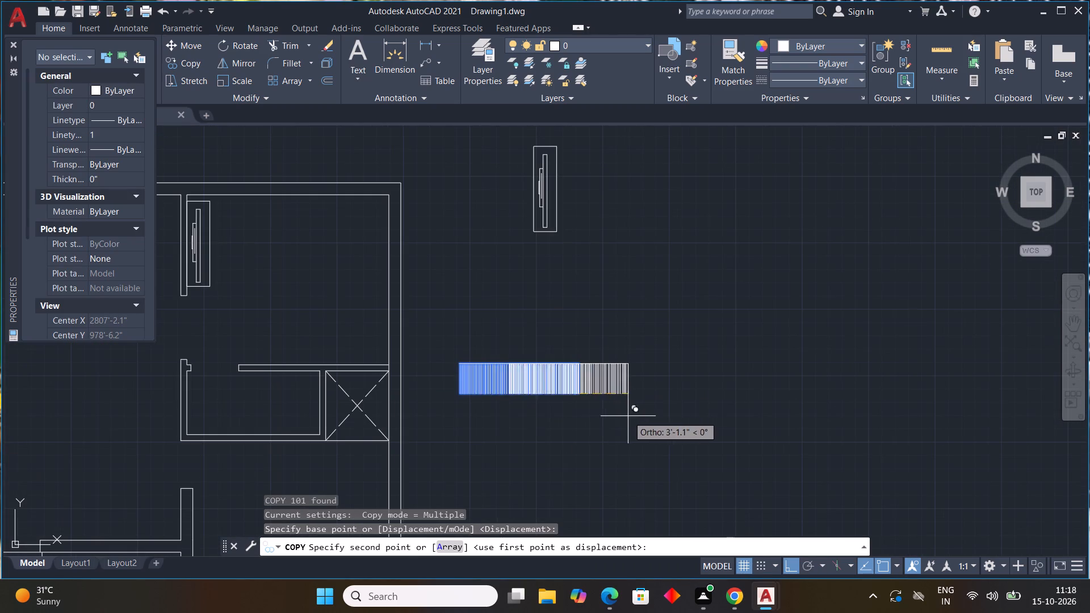
{"action": "key", "text": "F8"}
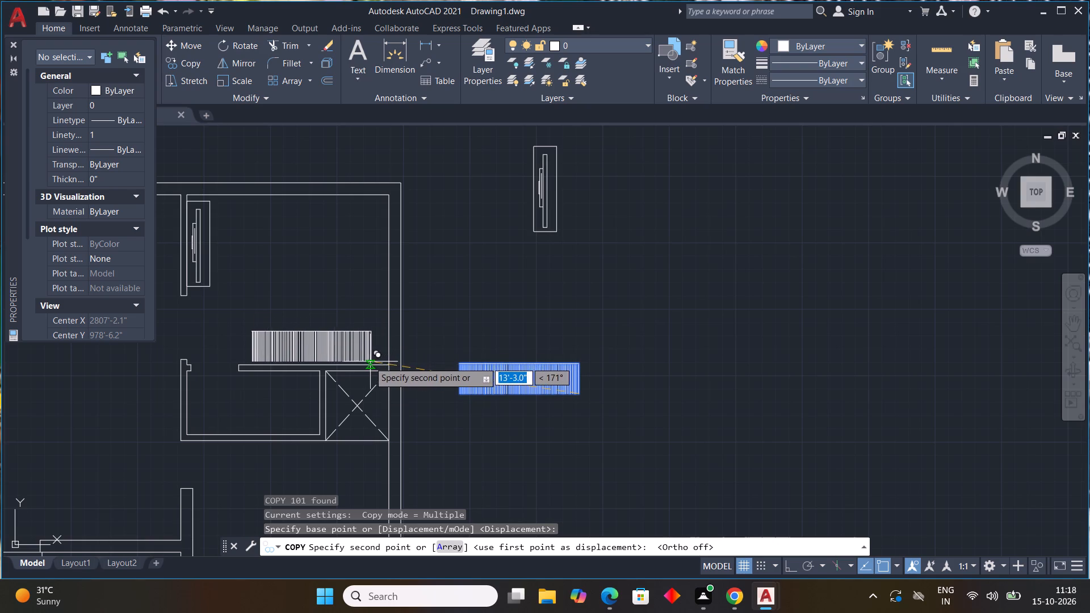
{"action": "middle_click_drag", "start_coordinate": [370, 362], "coordinate": [452, 316]}
{"action": "scroll", "coordinate": [453, 316], "scroll_direction": "up", "scroll_amount": 1}
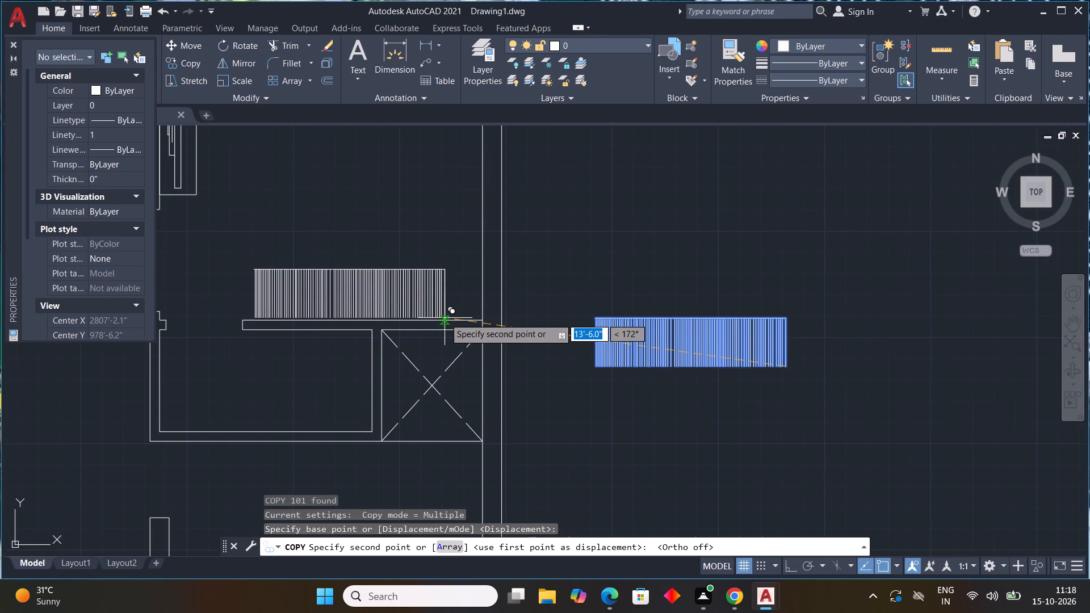
{"action": "left_click", "coordinate": [445, 318]}
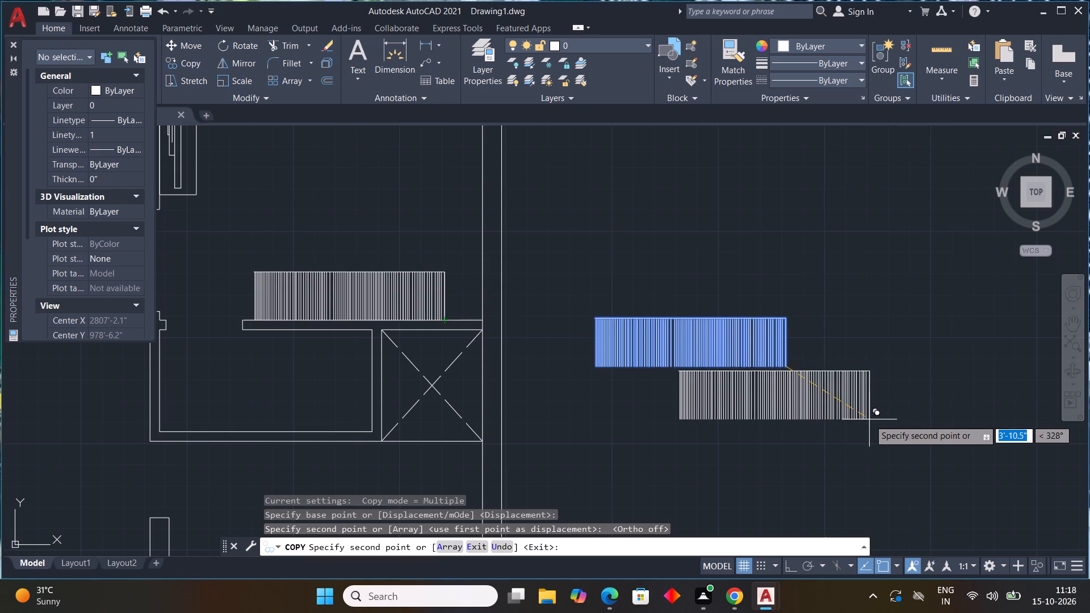
{"action": "key", "text": "Escape"}
Delete the original hatched row left outside the plan's right wall.
{"action": "left_click_drag", "start_coordinate": [801, 293], "coordinate": [776, 310]}
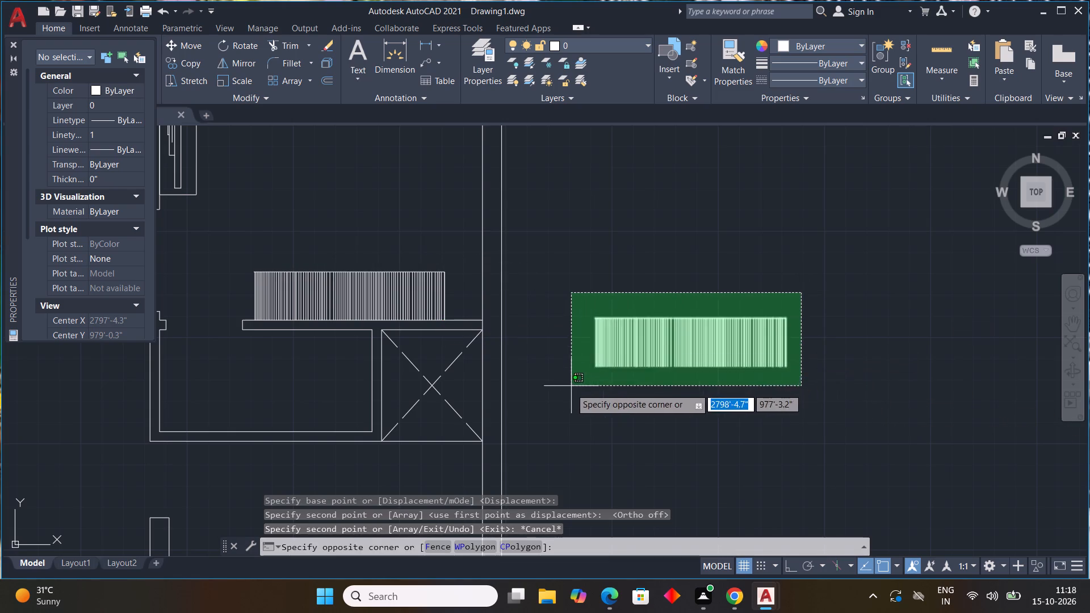
{"action": "left_click", "coordinate": [570, 388]}
{"action": "key", "text": "Delete"}
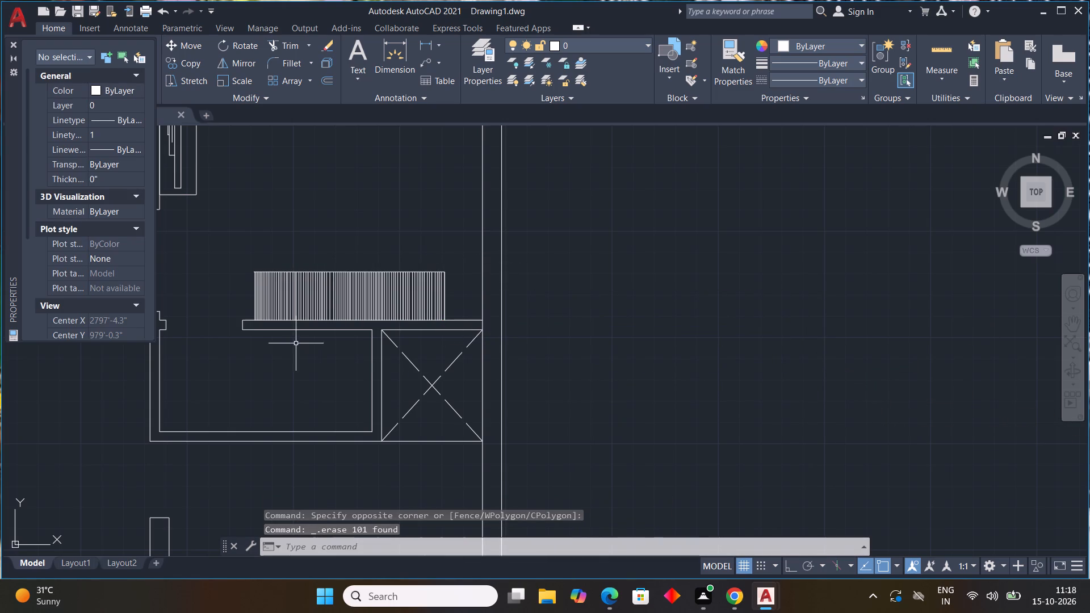
Draw a line closing the left end of the hatched row from its top line down to the partition.
{"action": "middle_click_drag", "start_coordinate": [320, 352], "coordinate": [498, 391]}
{"action": "scroll", "coordinate": [455, 341], "scroll_direction": "up", "scroll_amount": 3}
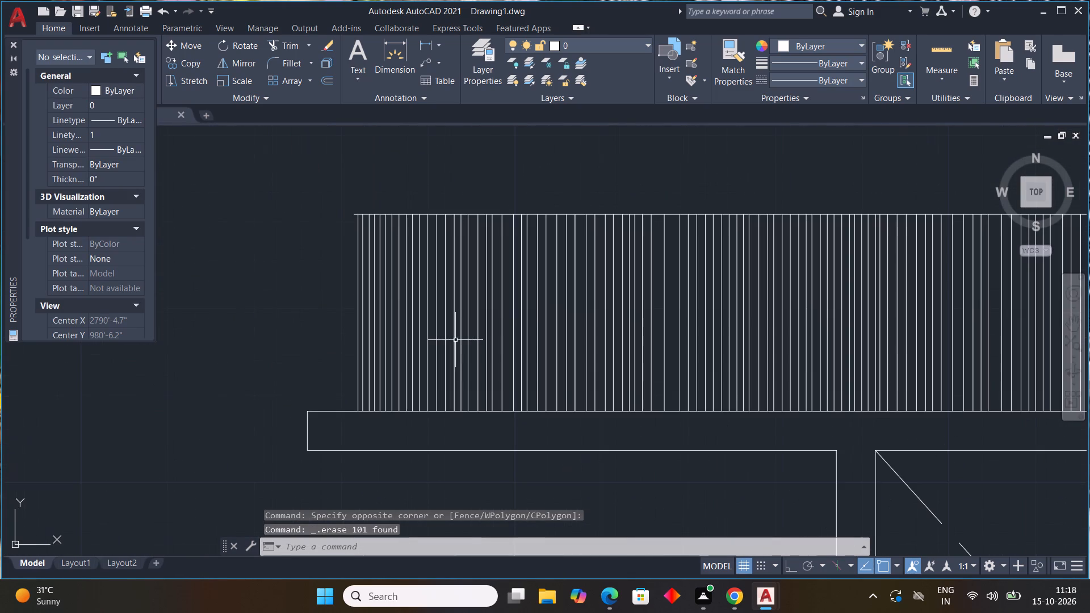
{"action": "type", "text": "L"}
{"action": "key", "text": "space"}
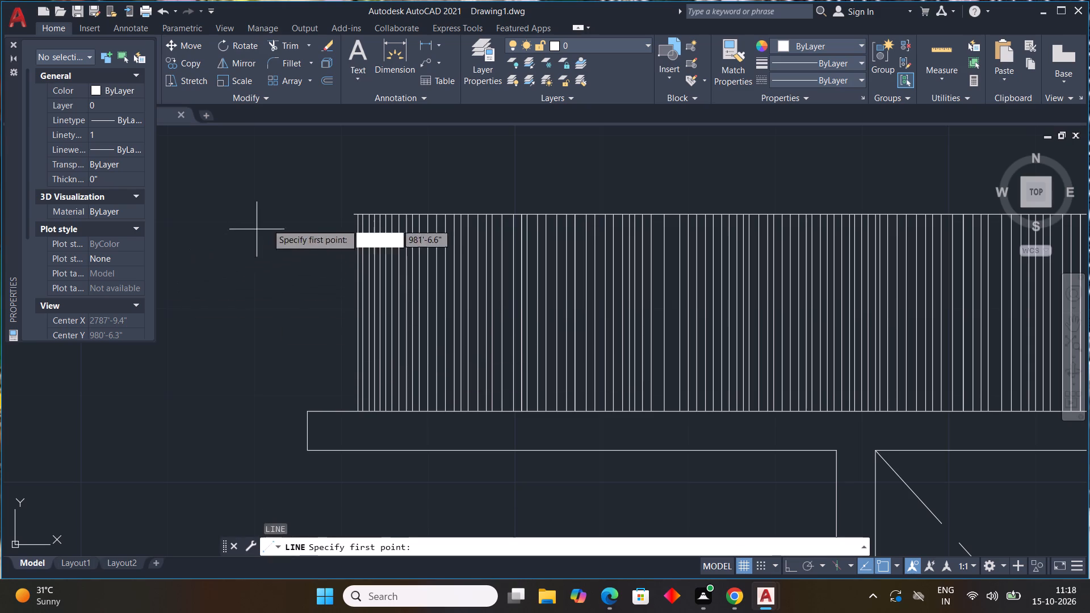
{"action": "left_click_drag", "start_coordinate": [351, 216], "coordinate": [349, 233]}
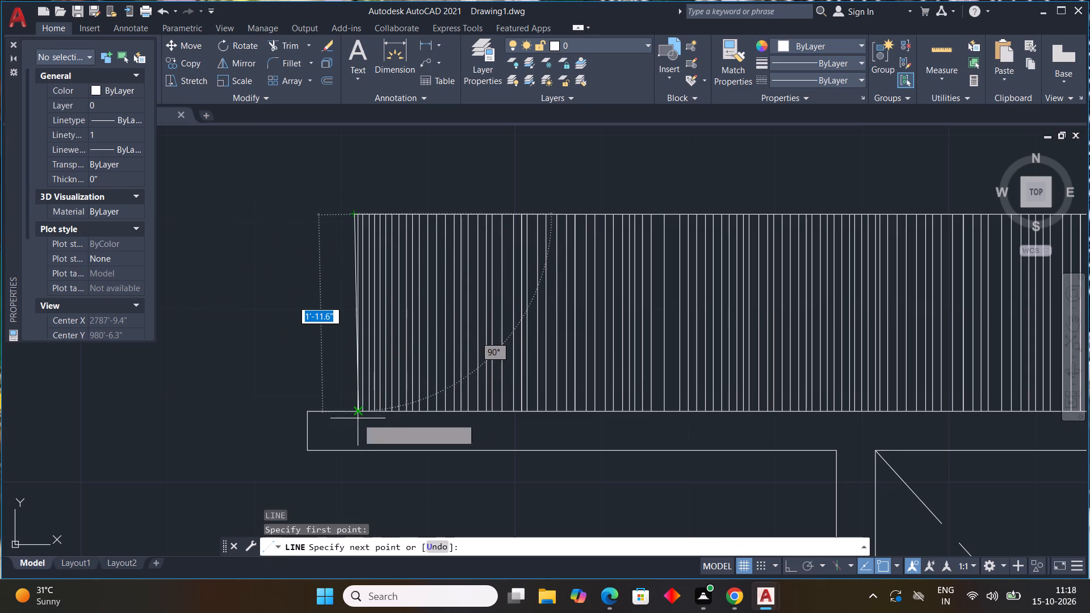
{"action": "scroll", "coordinate": [356, 413], "scroll_direction": "up", "scroll_amount": 3}
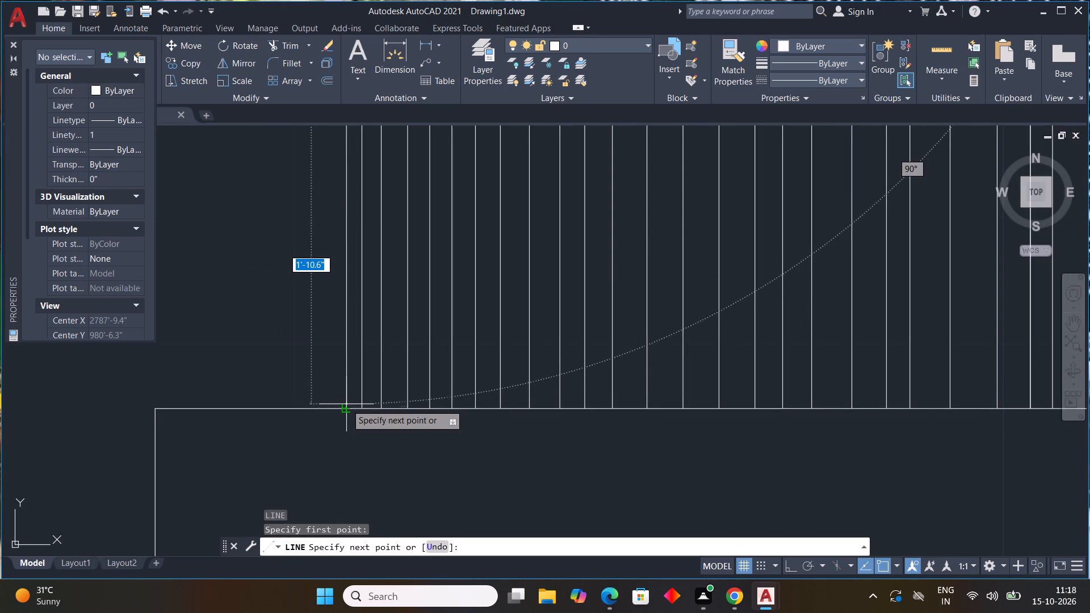
{"action": "left_click", "coordinate": [347, 405]}
{"action": "key", "text": "Escape"}
{"action": "scroll", "coordinate": [554, 445], "scroll_direction": "down", "scroll_amount": 2}
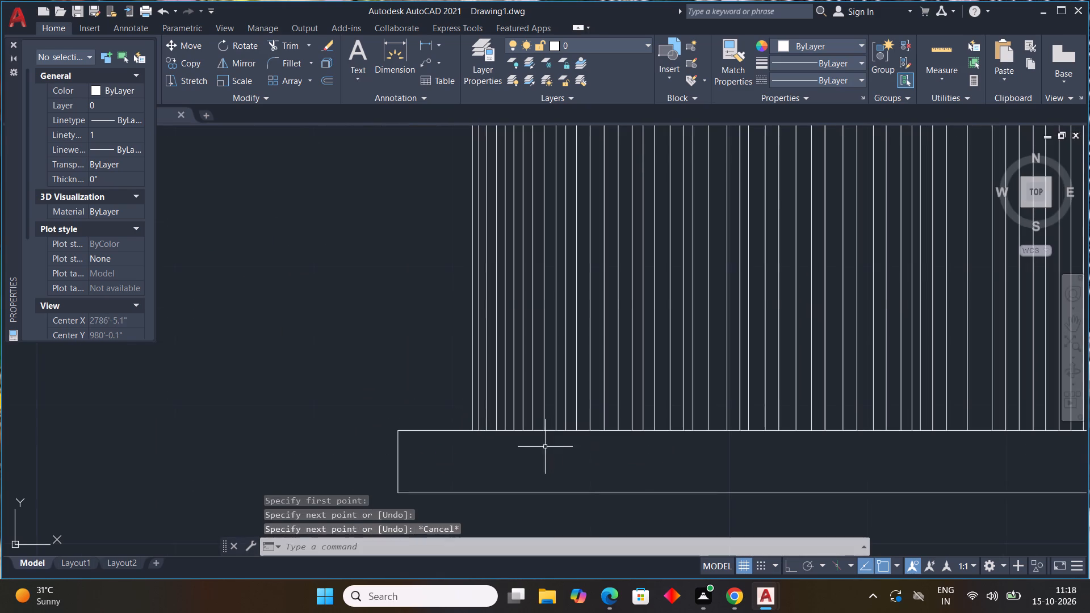
Trim the right-hand lines and overhanging top line of the hatched row back to the dashed-cross space's left edge.
{"action": "scroll", "coordinate": [514, 417], "scroll_direction": "down", "scroll_amount": 3}
{"action": "scroll", "coordinate": [828, 364], "scroll_direction": "up", "scroll_amount": 2}
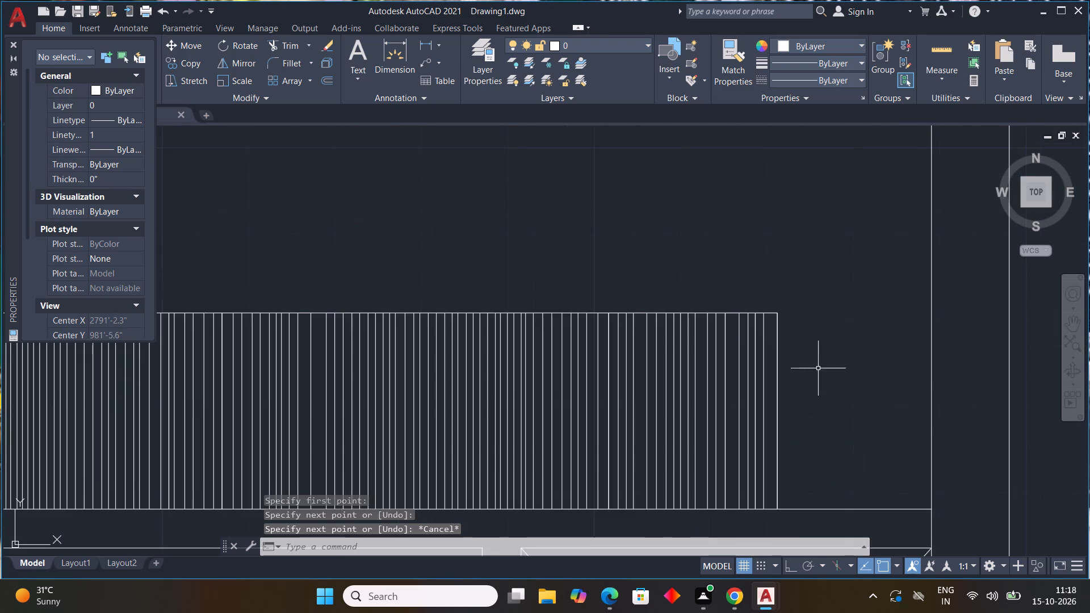
{"action": "middle_click_drag", "start_coordinate": [808, 372], "coordinate": [736, 325]}
{"action": "key", "text": "t"}
{"action": "key", "text": "r"}
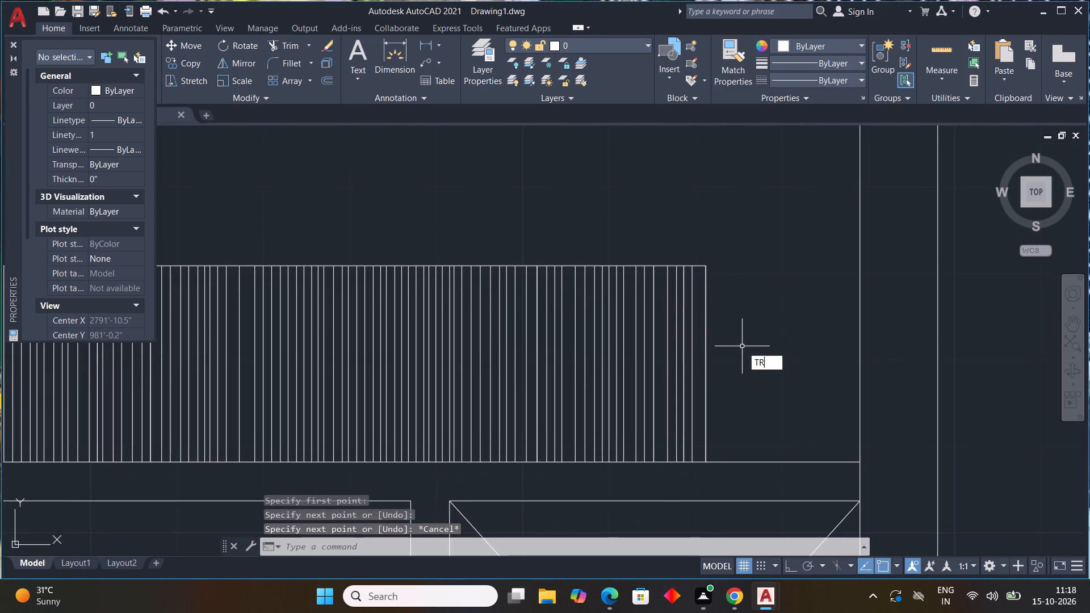
{"action": "key", "text": "space"}
{"action": "left_click_drag", "start_coordinate": [714, 316], "coordinate": [644, 345]}
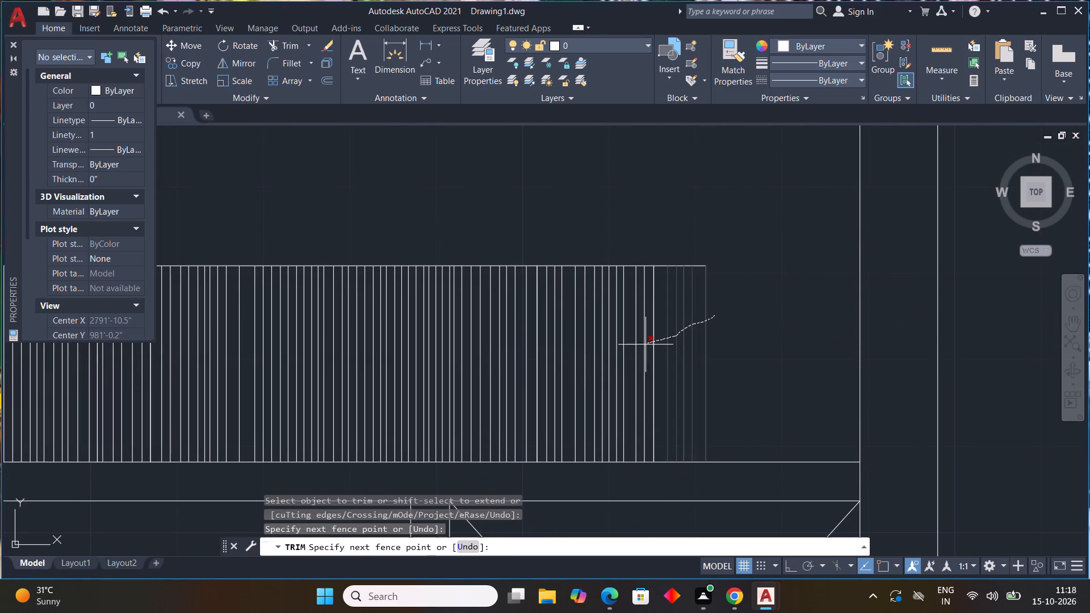
{"action": "left_click_drag", "start_coordinate": [644, 345], "coordinate": [573, 367]}
{"action": "left_click_drag", "start_coordinate": [582, 243], "coordinate": [584, 285]}
{"action": "scroll", "coordinate": [636, 251], "scroll_direction": "down", "scroll_amount": 3}
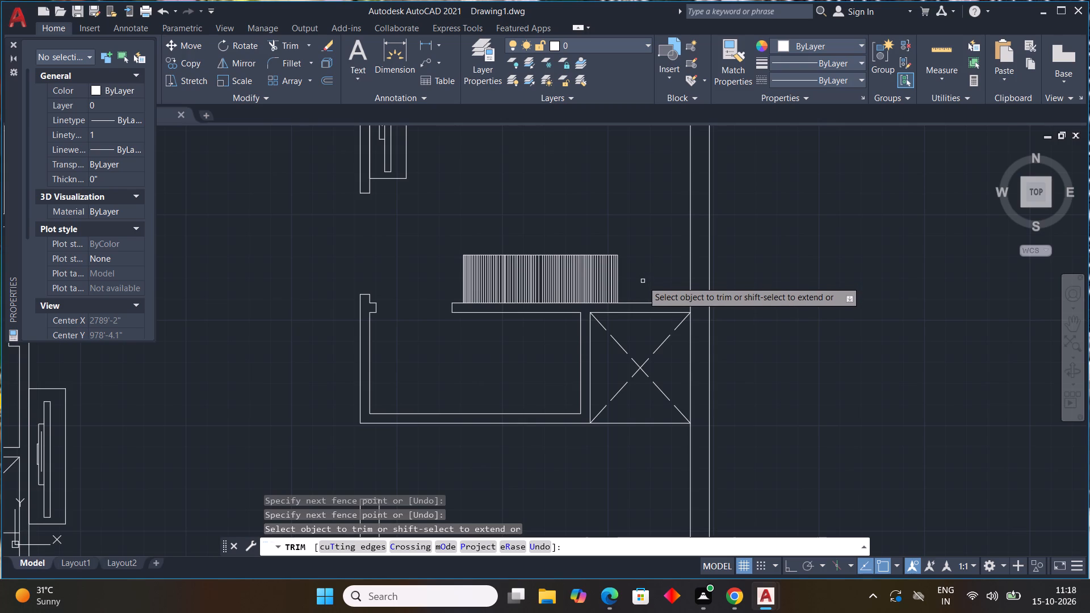
{"action": "scroll", "coordinate": [643, 281], "scroll_direction": "up", "scroll_amount": 2}
{"action": "left_click_drag", "start_coordinate": [609, 284], "coordinate": [586, 286]}
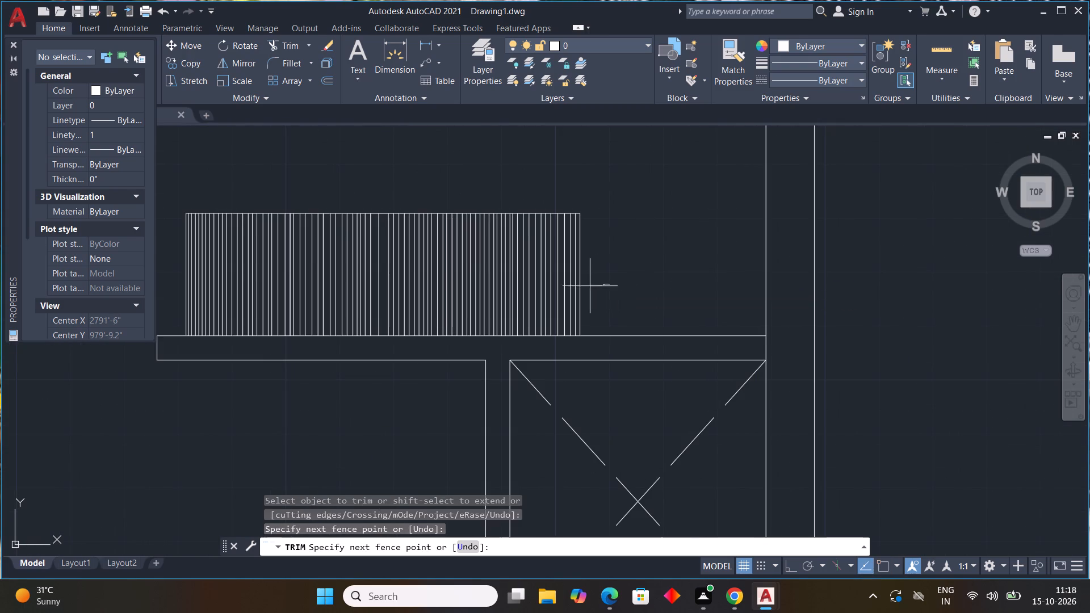
{"action": "left_click_drag", "start_coordinate": [586, 286], "coordinate": [520, 287]}
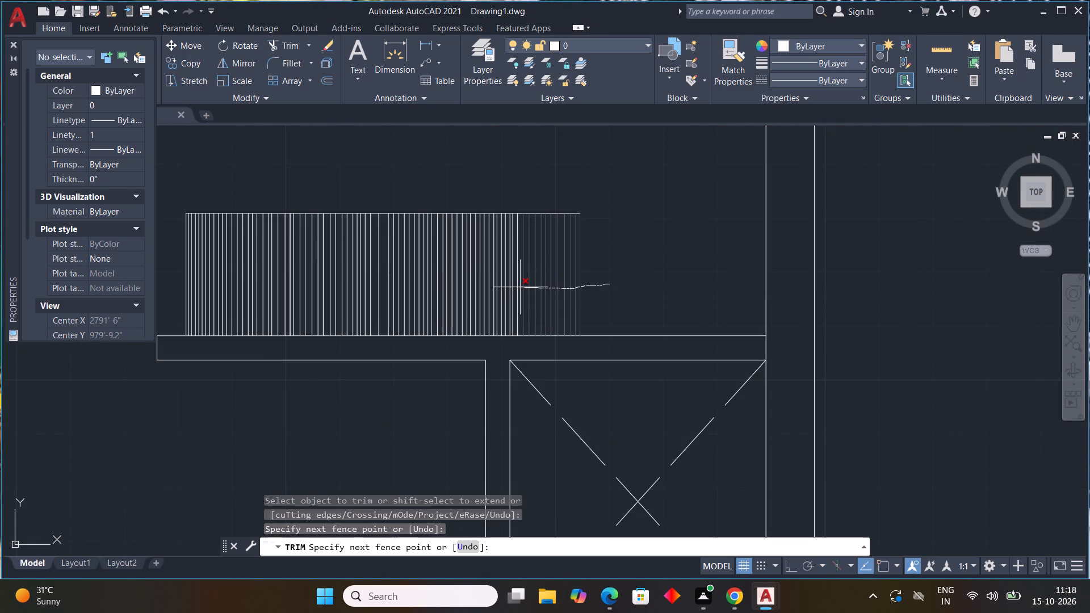
{"action": "left_click_drag", "start_coordinate": [520, 287], "coordinate": [512, 289]}
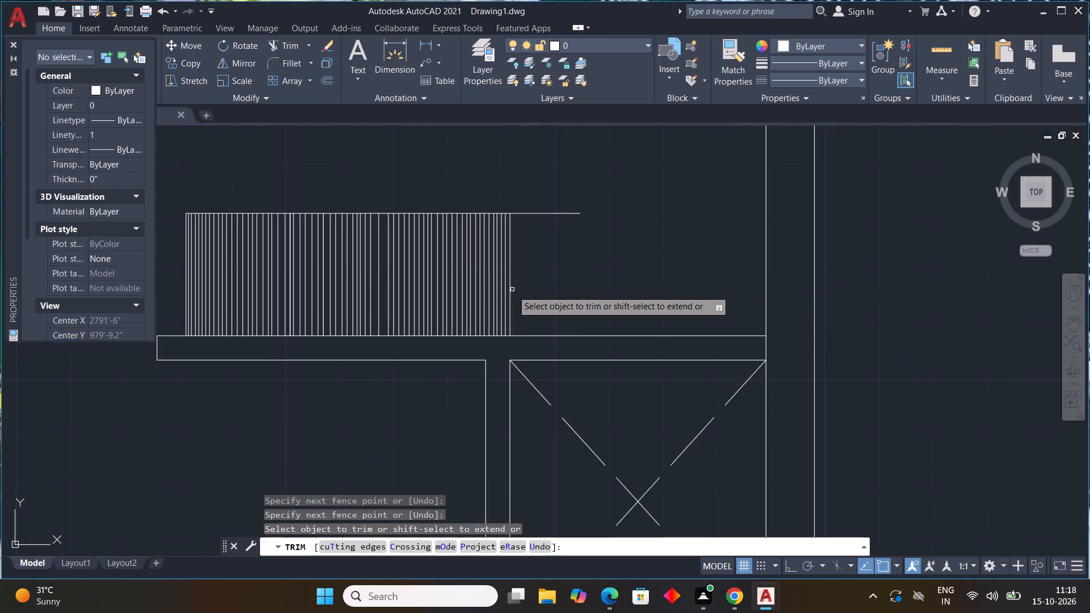
{"action": "left_click_drag", "start_coordinate": [556, 187], "coordinate": [551, 253]}
{"action": "scroll", "coordinate": [535, 284], "scroll_direction": "down", "scroll_amount": 2}
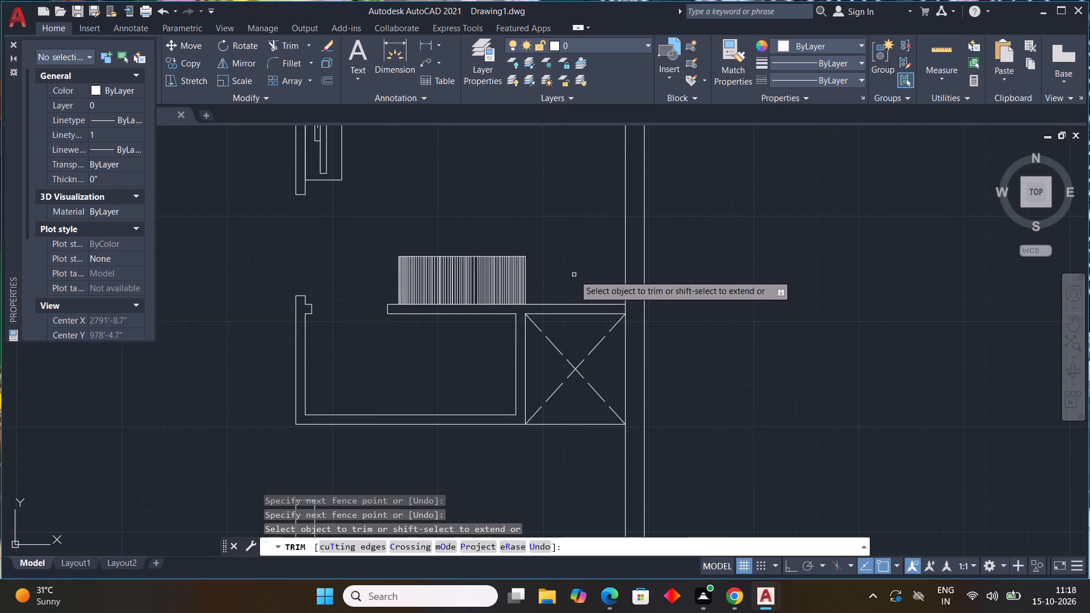
{"action": "scroll", "coordinate": [574, 274], "scroll_direction": "down", "scroll_amount": 2}
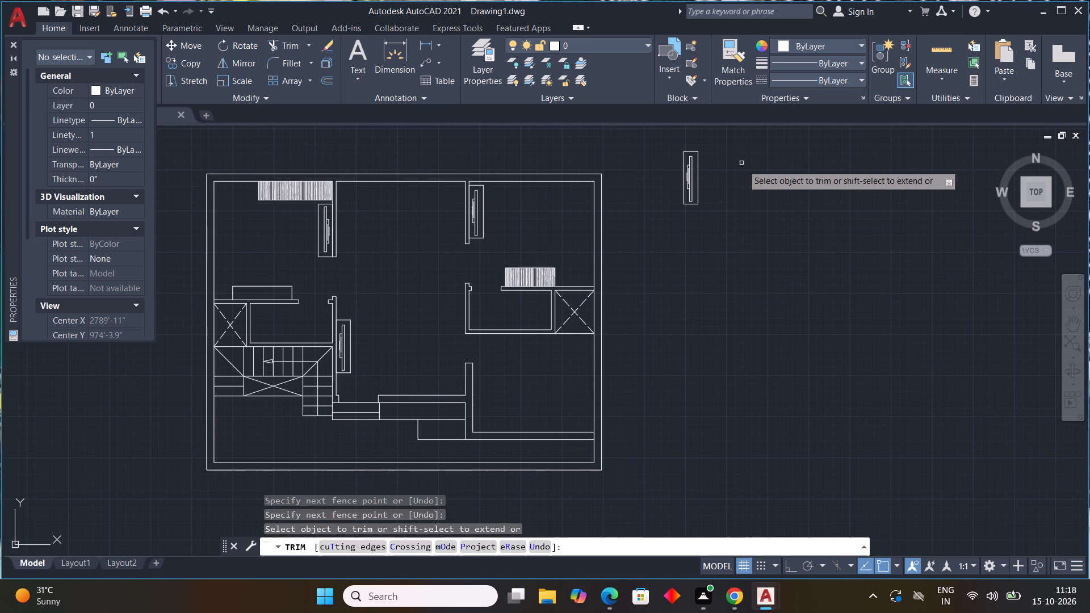
{"action": "key", "text": "Escape"}
Delete the spare wall unit outside the plan's upper right corner.
{"action": "left_click_drag", "start_coordinate": [728, 142], "coordinate": [726, 147]}
{"action": "left_click_drag", "start_coordinate": [677, 254], "coordinate": [672, 252]}
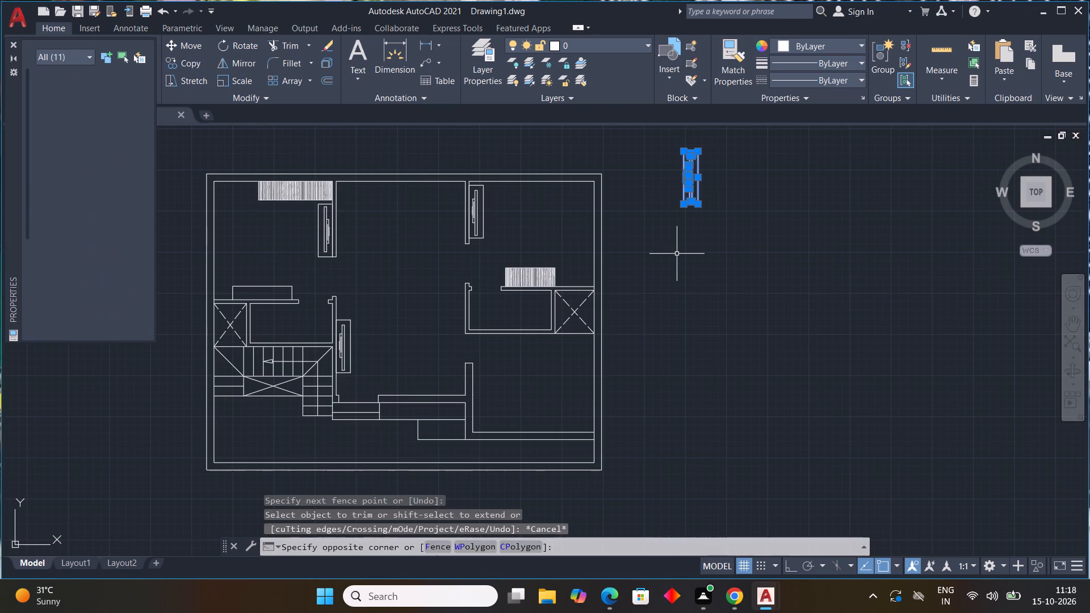
{"action": "key", "text": "Delete"}
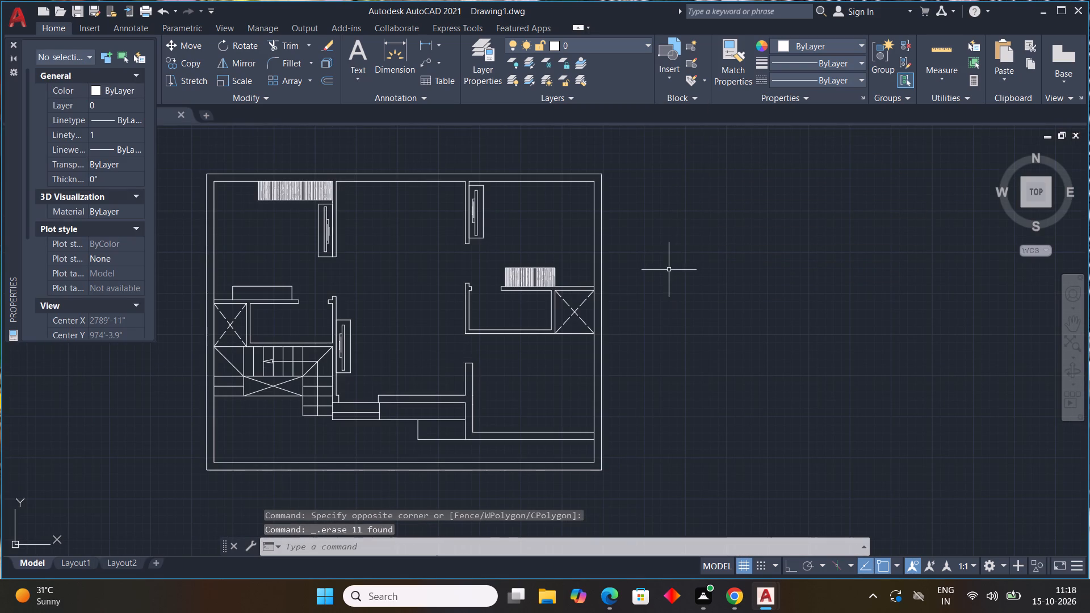
With ortho on, draw a 1" line upward from the midpoint of the notched partition's top end, at the upper-right room's doorway.
{"action": "scroll", "coordinate": [668, 271], "scroll_direction": "down", "scroll_amount": 2}
{"action": "scroll", "coordinate": [512, 286], "scroll_direction": "up", "scroll_amount": 2}
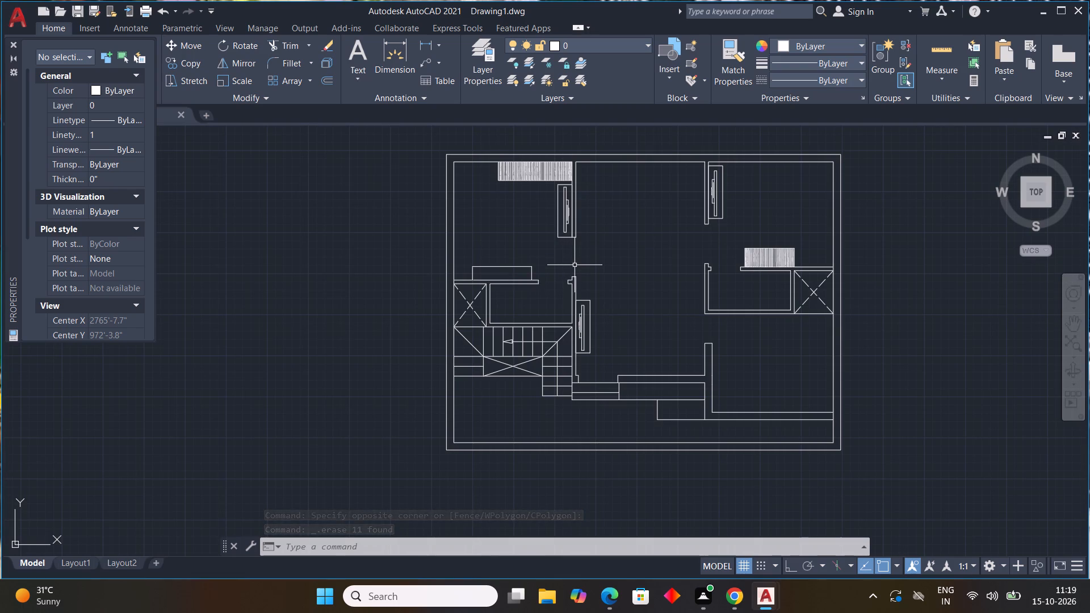
{"action": "scroll", "coordinate": [480, 328], "scroll_direction": "down", "scroll_amount": 2}
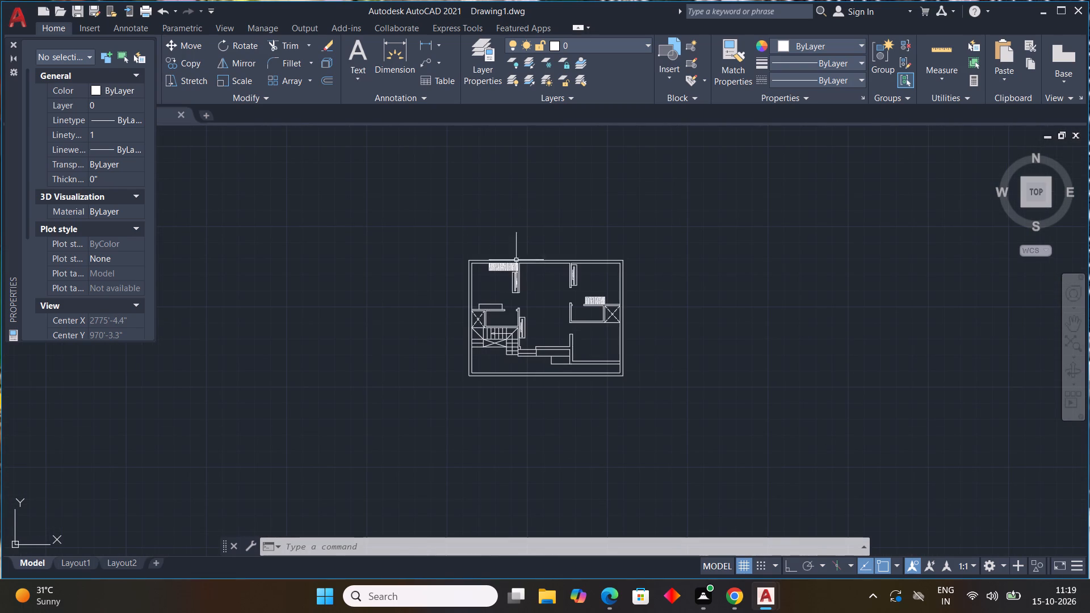
{"action": "scroll", "coordinate": [525, 285], "scroll_direction": "up", "scroll_amount": 3}
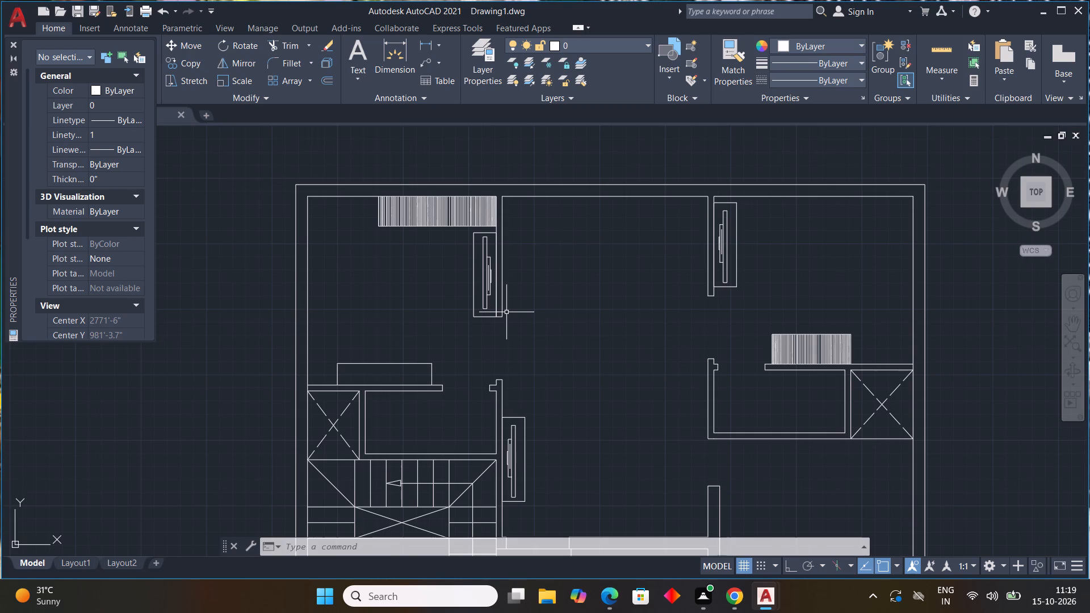
{"action": "scroll", "coordinate": [514, 347], "scroll_direction": "down", "scroll_amount": 3}
{"action": "scroll", "coordinate": [485, 361], "scroll_direction": "up", "scroll_amount": 3}
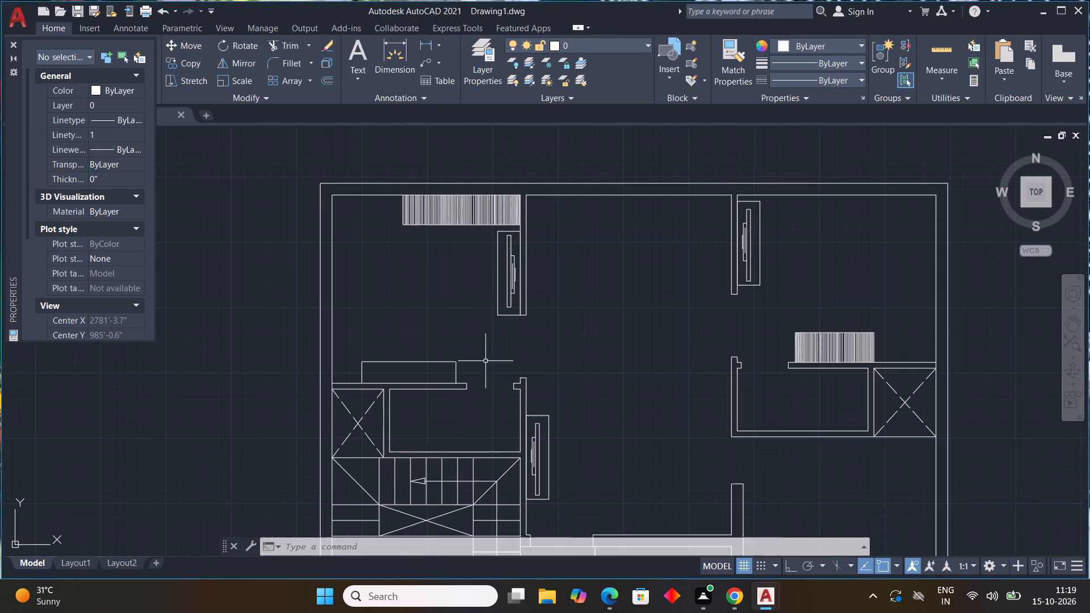
{"action": "middle_click_drag", "start_coordinate": [525, 355], "coordinate": [504, 251]}
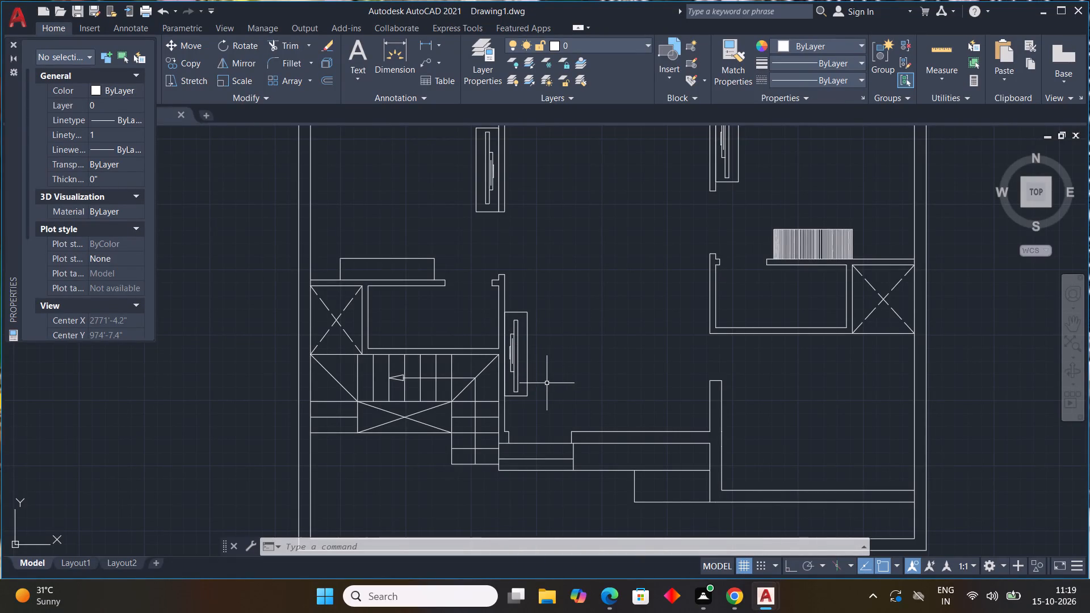
{"action": "type", "text": "L"}
{"action": "key", "text": "space"}
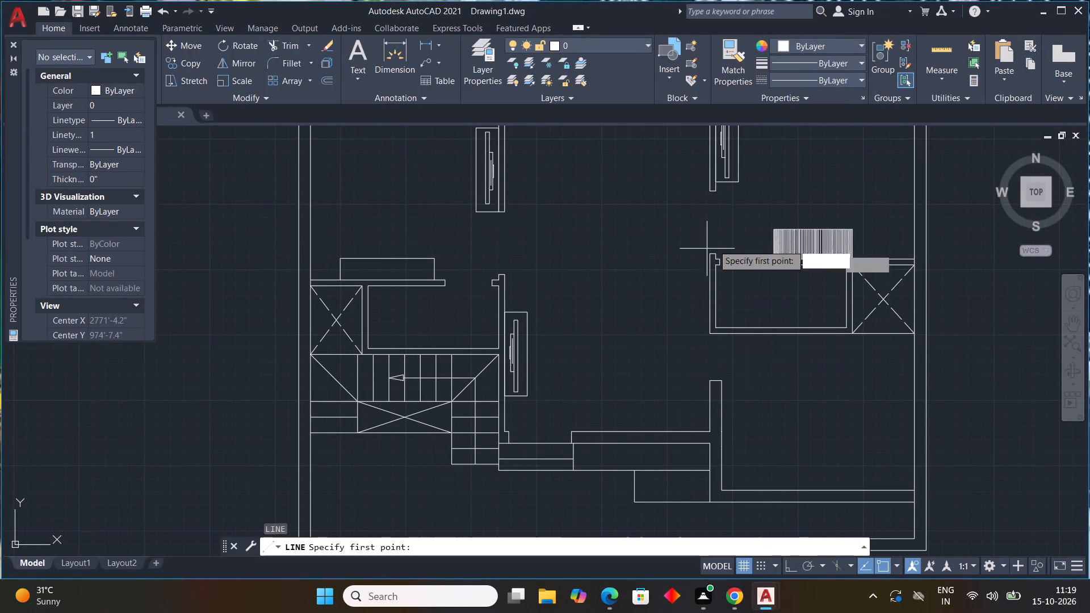
{"action": "scroll", "coordinate": [731, 262], "scroll_direction": "up", "scroll_amount": 3}
{"action": "middle_click_drag", "start_coordinate": [721, 276], "coordinate": [645, 408]}
{"action": "scroll", "coordinate": [669, 391], "scroll_direction": "down", "scroll_amount": 1}
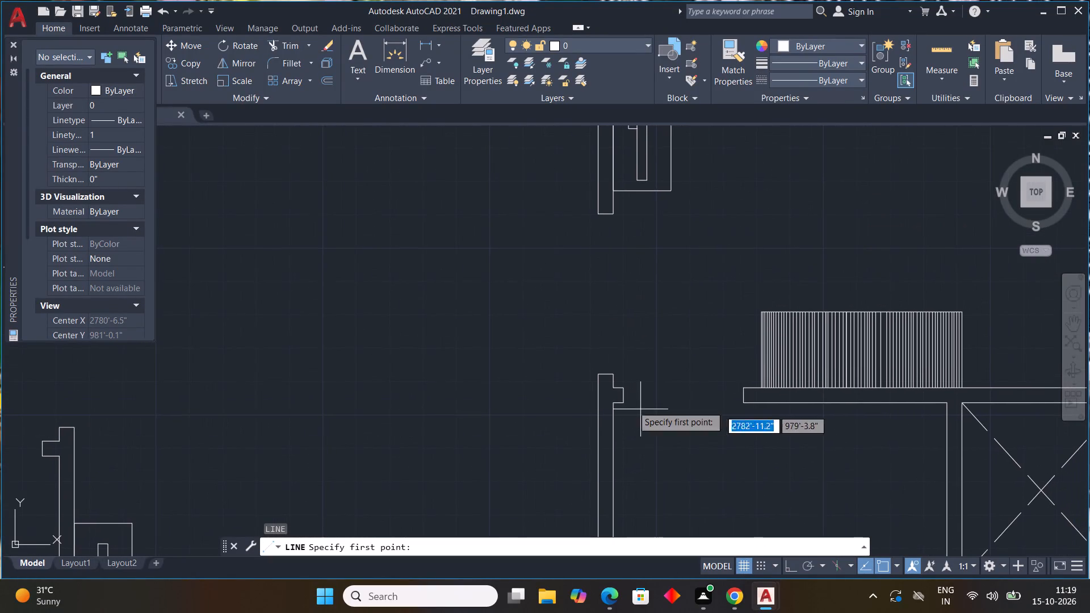
{"action": "scroll", "coordinate": [615, 377], "scroll_direction": "up", "scroll_amount": 2}
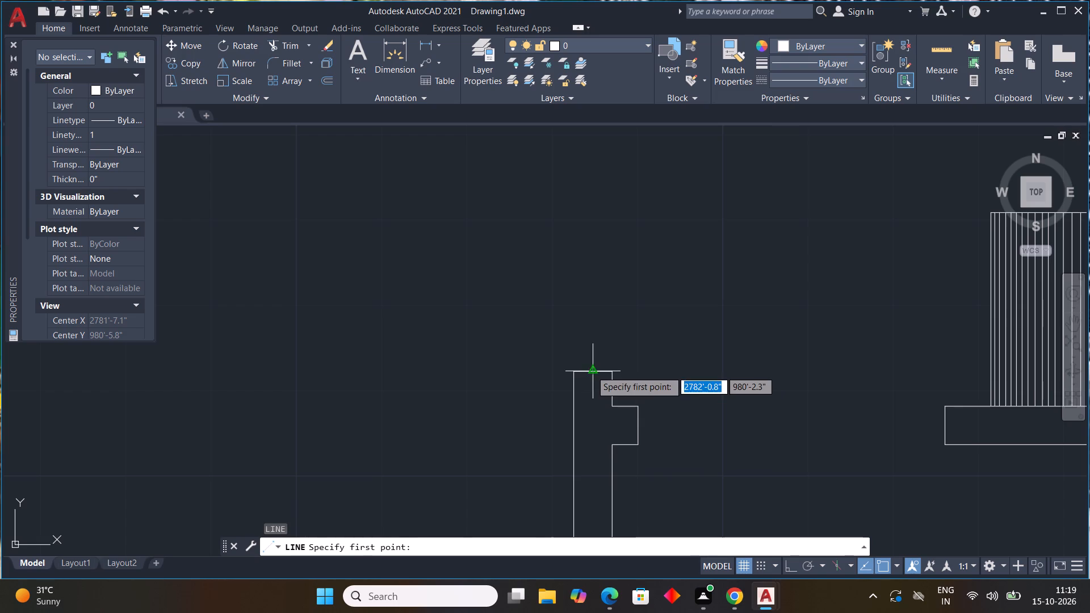
{"action": "left_click_drag", "start_coordinate": [591, 371], "coordinate": [589, 366]}
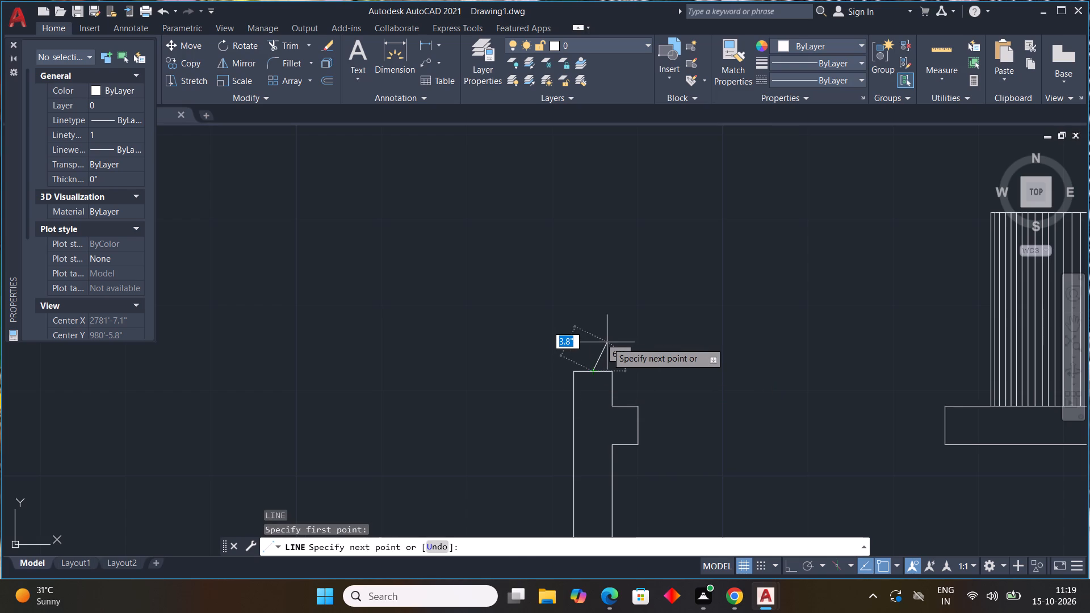
{"action": "key", "text": "F8"}
{"action": "key", "text": "1"}
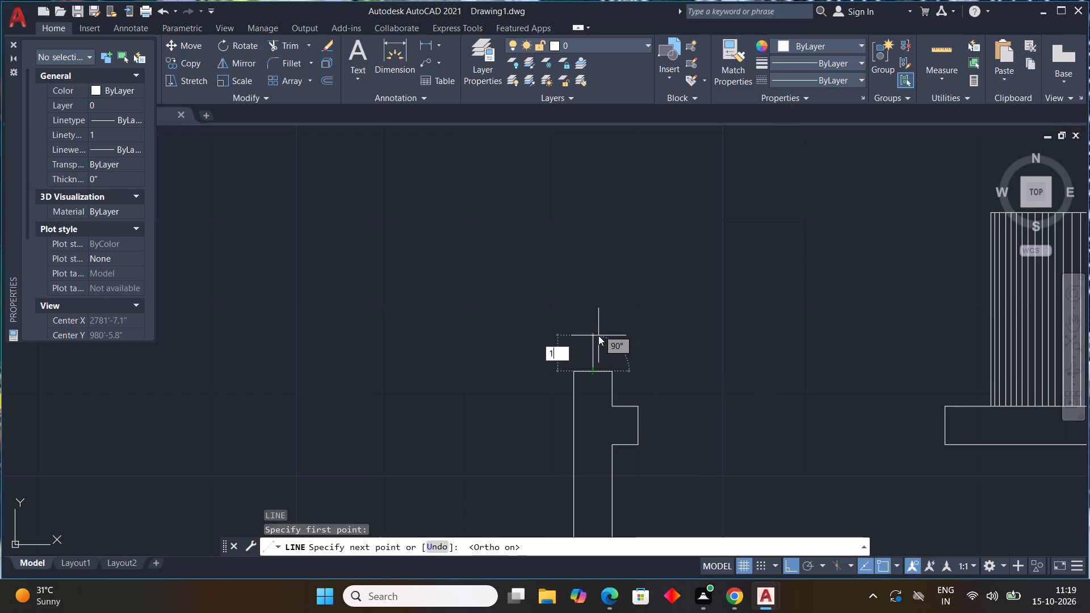
{"action": "key", "text": "shift+quotedbl"}
{"action": "key", "text": "Return"}
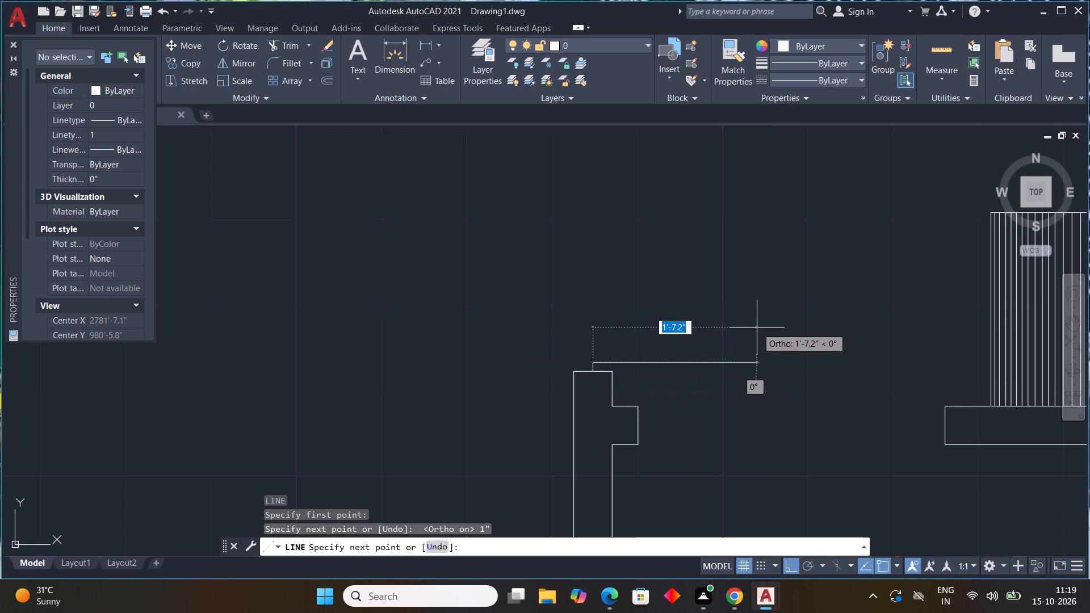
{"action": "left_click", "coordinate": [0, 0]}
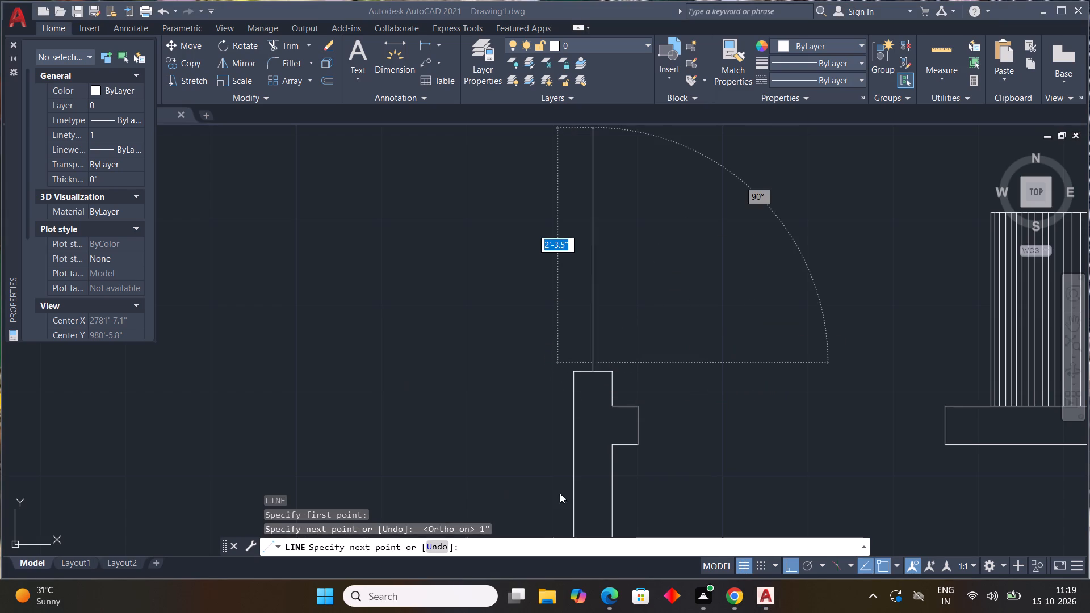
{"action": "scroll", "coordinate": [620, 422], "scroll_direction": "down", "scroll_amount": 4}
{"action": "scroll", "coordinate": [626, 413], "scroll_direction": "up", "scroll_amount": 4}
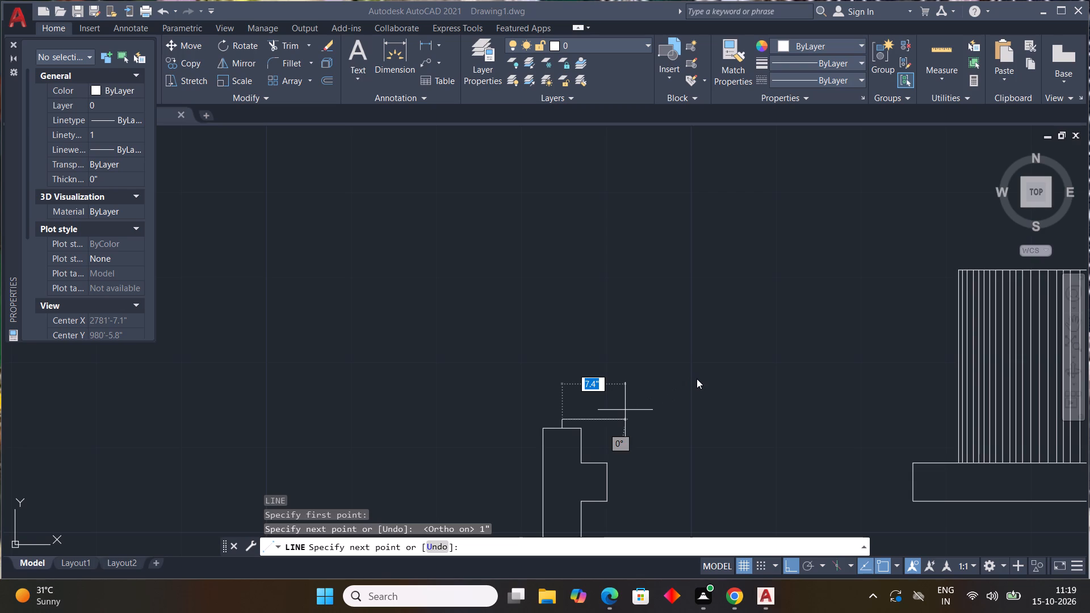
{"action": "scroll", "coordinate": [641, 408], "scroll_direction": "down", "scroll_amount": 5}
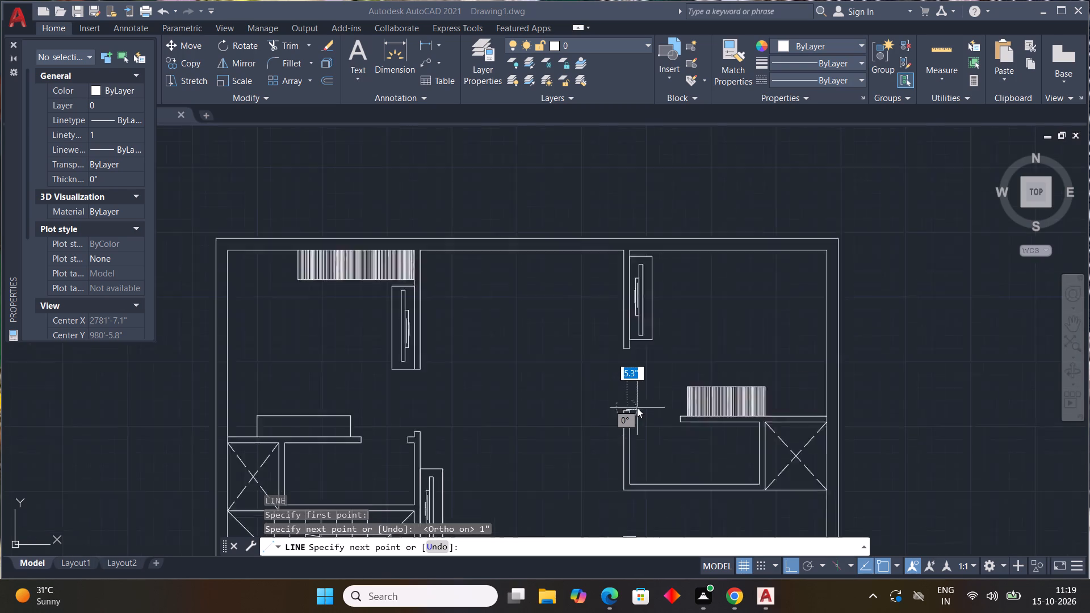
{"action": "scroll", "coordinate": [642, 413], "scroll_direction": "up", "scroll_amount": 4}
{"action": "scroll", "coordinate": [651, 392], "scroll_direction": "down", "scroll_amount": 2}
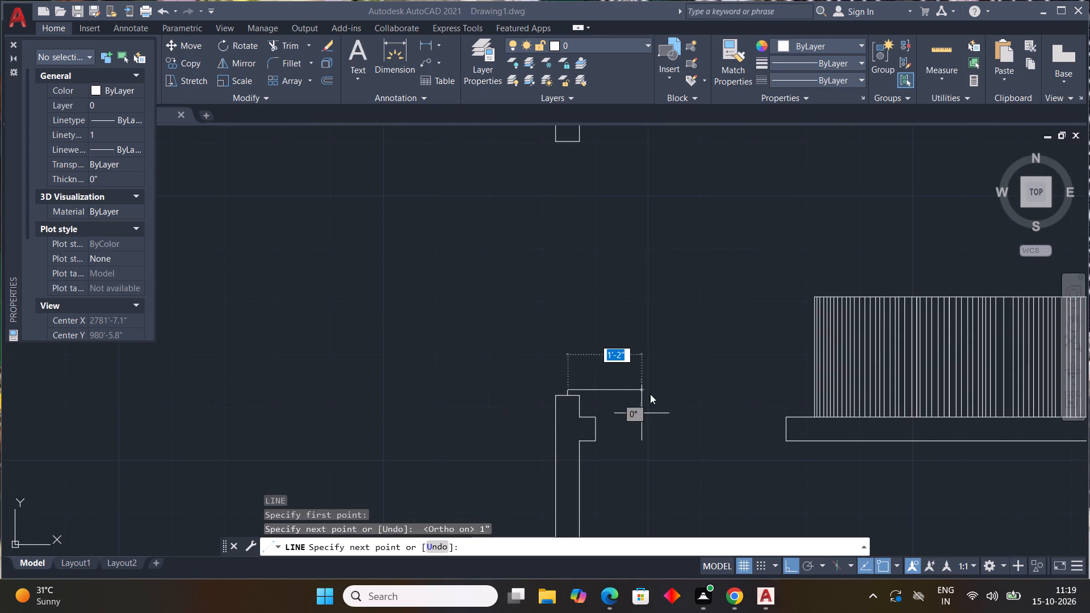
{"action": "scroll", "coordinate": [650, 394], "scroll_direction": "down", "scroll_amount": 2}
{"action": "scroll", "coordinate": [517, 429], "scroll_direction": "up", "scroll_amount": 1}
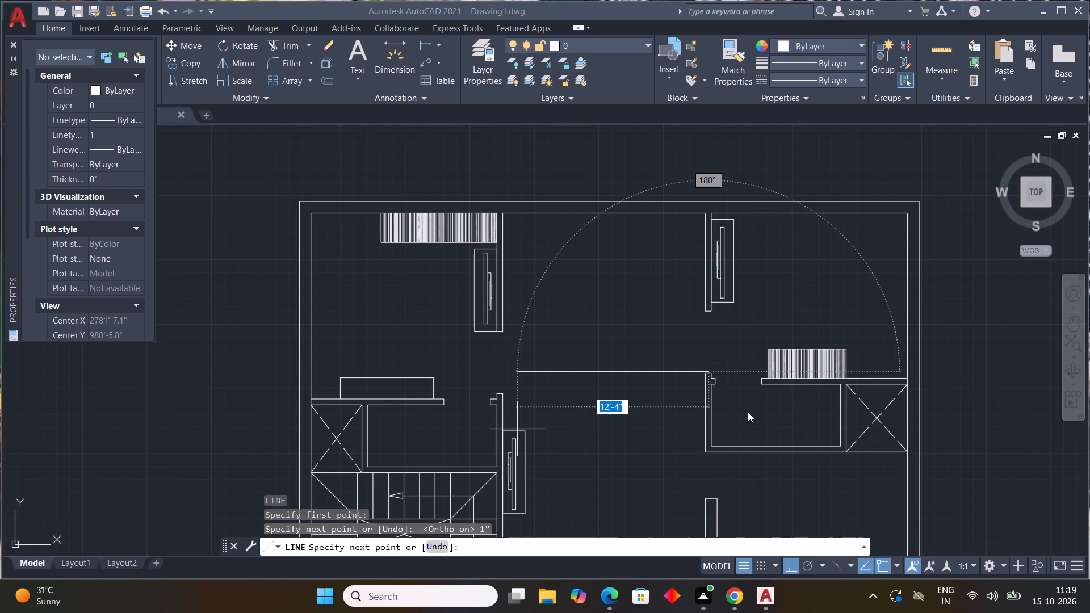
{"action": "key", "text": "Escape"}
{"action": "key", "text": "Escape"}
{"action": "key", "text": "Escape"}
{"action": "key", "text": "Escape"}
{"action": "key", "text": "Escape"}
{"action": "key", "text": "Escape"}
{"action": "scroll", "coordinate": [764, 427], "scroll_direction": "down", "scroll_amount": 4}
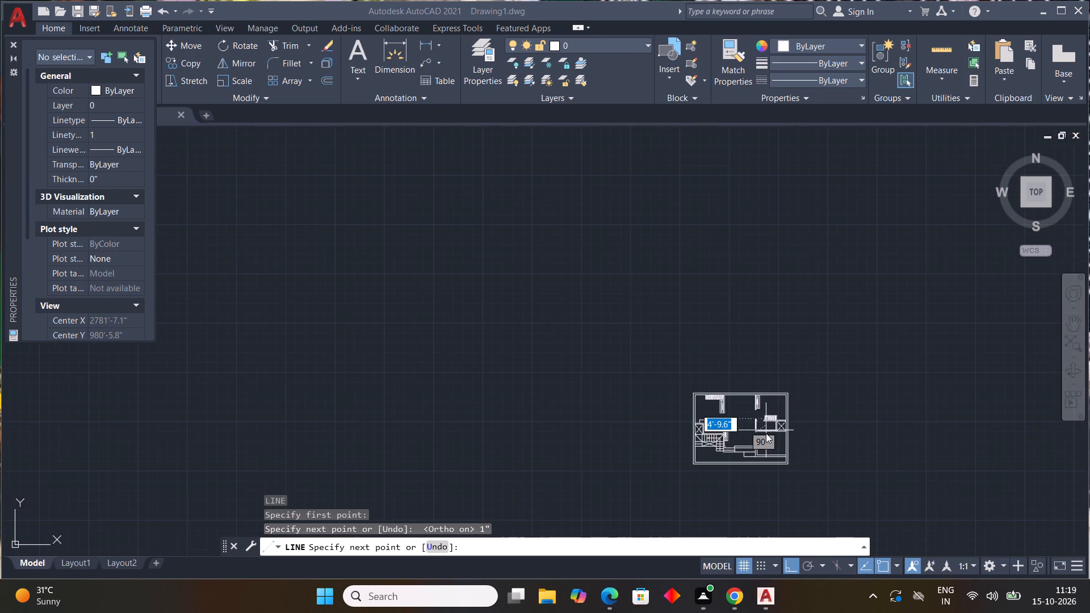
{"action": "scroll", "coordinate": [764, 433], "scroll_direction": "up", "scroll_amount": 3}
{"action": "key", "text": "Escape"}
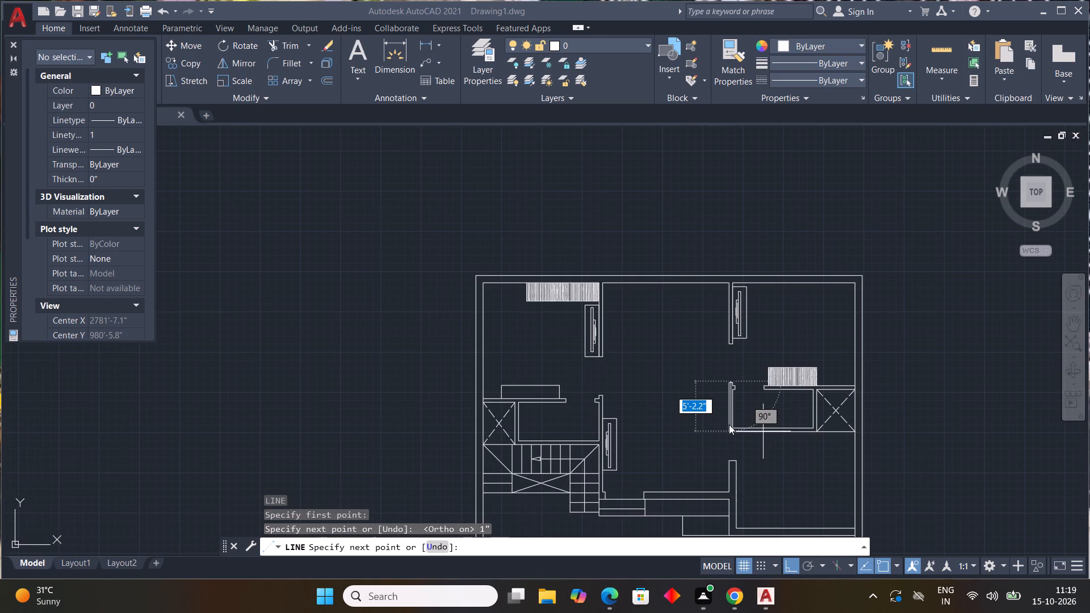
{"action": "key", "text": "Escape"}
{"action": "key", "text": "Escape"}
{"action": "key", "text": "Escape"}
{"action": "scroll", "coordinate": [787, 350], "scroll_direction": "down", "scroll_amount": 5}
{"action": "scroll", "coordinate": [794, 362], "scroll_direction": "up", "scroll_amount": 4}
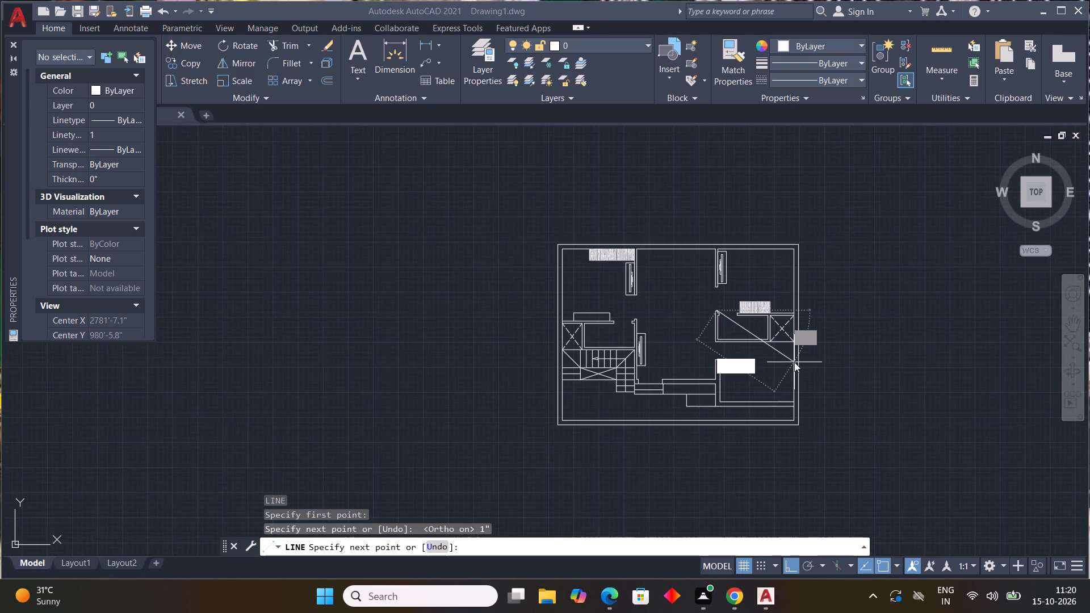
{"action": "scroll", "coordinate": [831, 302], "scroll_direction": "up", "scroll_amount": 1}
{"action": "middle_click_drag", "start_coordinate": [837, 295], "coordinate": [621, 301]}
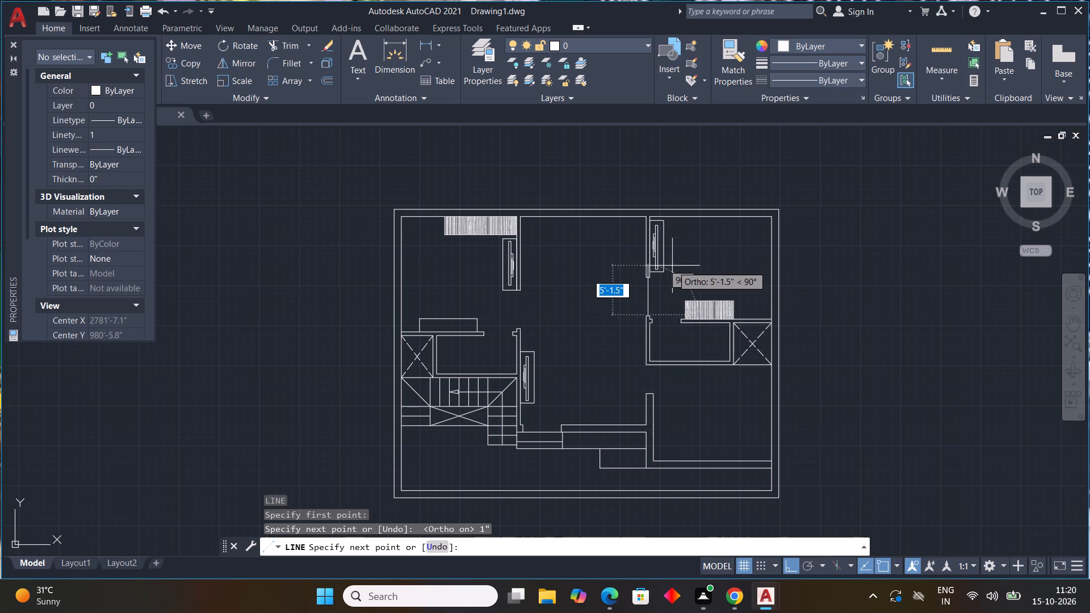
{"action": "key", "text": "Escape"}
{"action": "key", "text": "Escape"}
Complete the door leaf from the short line's top end: 3' right, 1" down, and back to the partition's upper right corner.
{"action": "scroll", "coordinate": [665, 309], "scroll_direction": "up", "scroll_amount": 1}
{"action": "middle_click_drag", "start_coordinate": [659, 311], "coordinate": [539, 316]}
{"action": "scroll", "coordinate": [514, 311], "scroll_direction": "up", "scroll_amount": 4}
{"action": "middle_click_drag", "start_coordinate": [550, 351], "coordinate": [566, 247]}
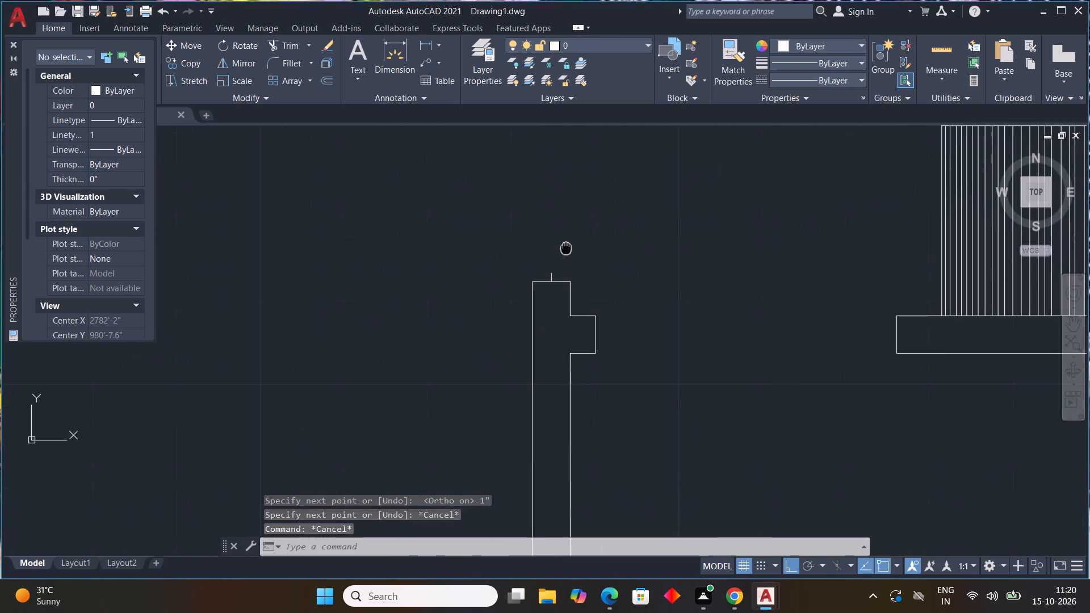
{"action": "middle_click_drag", "start_coordinate": [566, 247], "coordinate": [566, 246]}
{"action": "key", "text": "l"}
{"action": "key", "text": "space"}
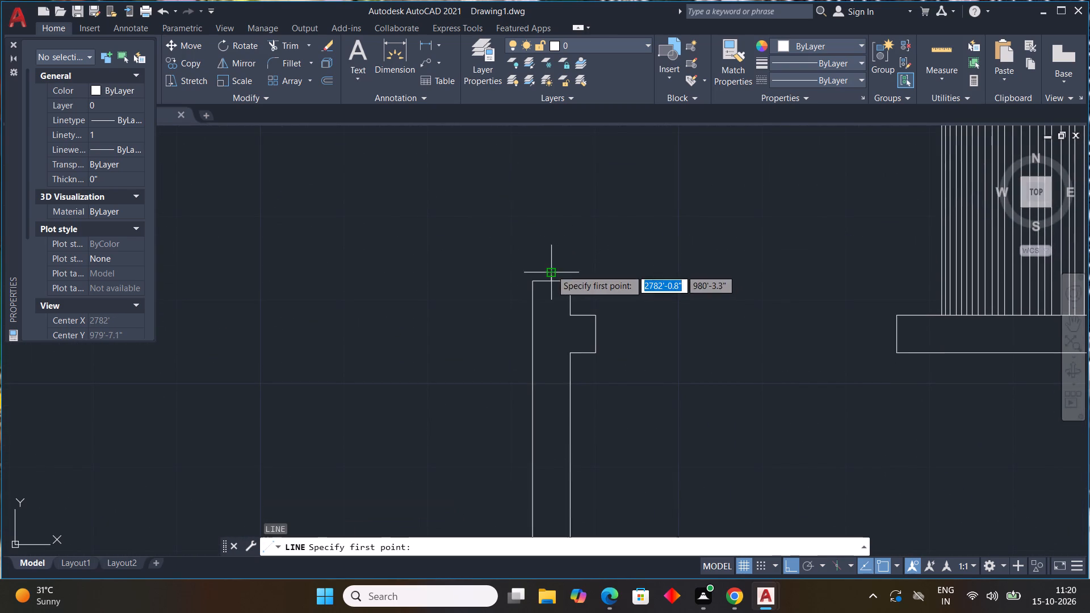
{"action": "left_click", "coordinate": [551, 270]}
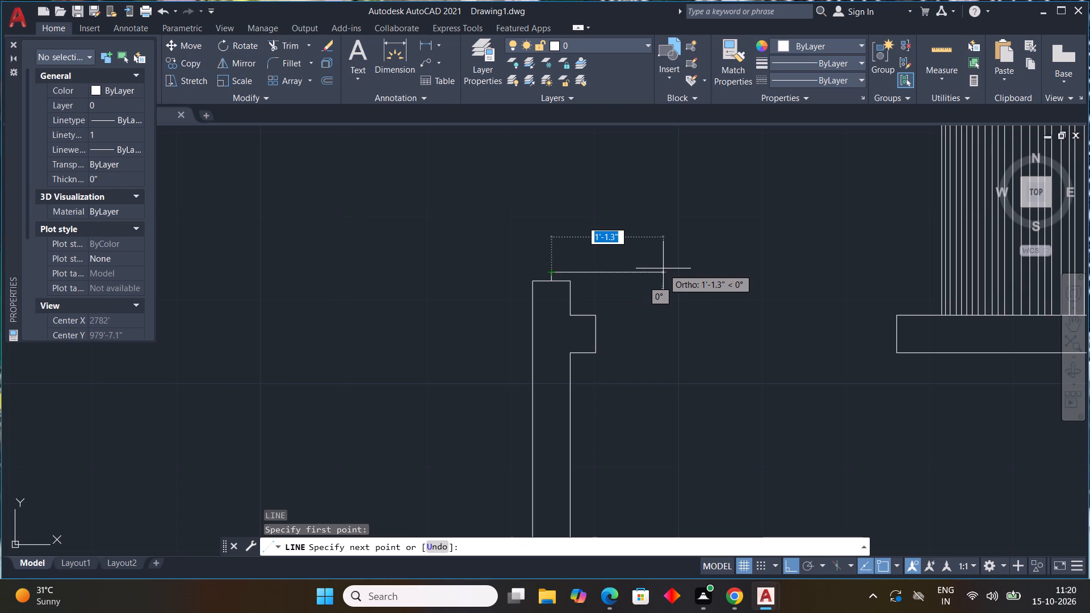
{"action": "key", "text": "3"}
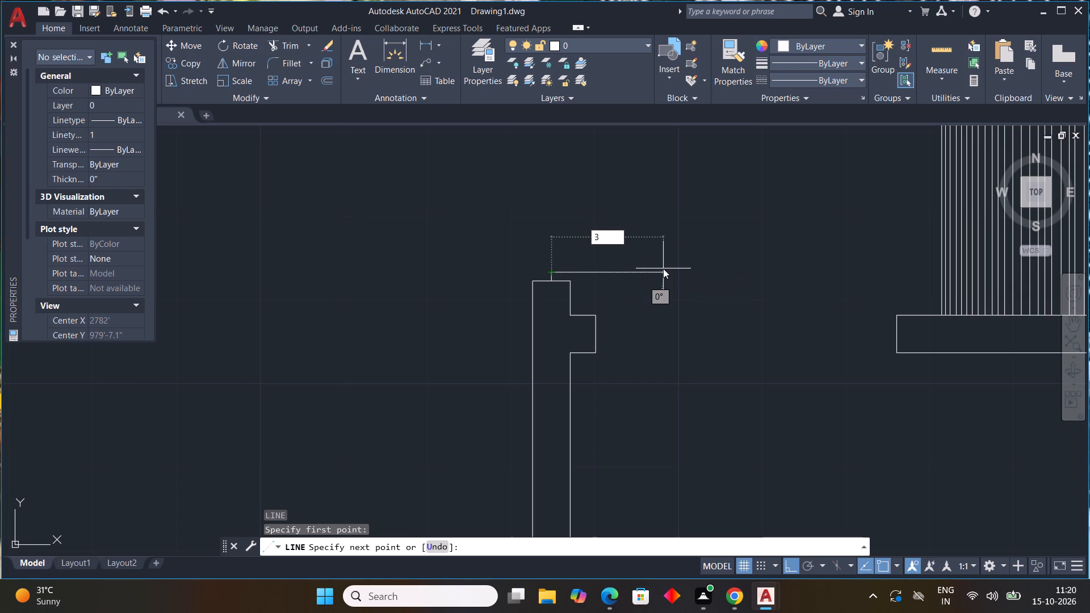
{"action": "key", "text": "apostrophe"}
{"action": "key", "text": "Return"}
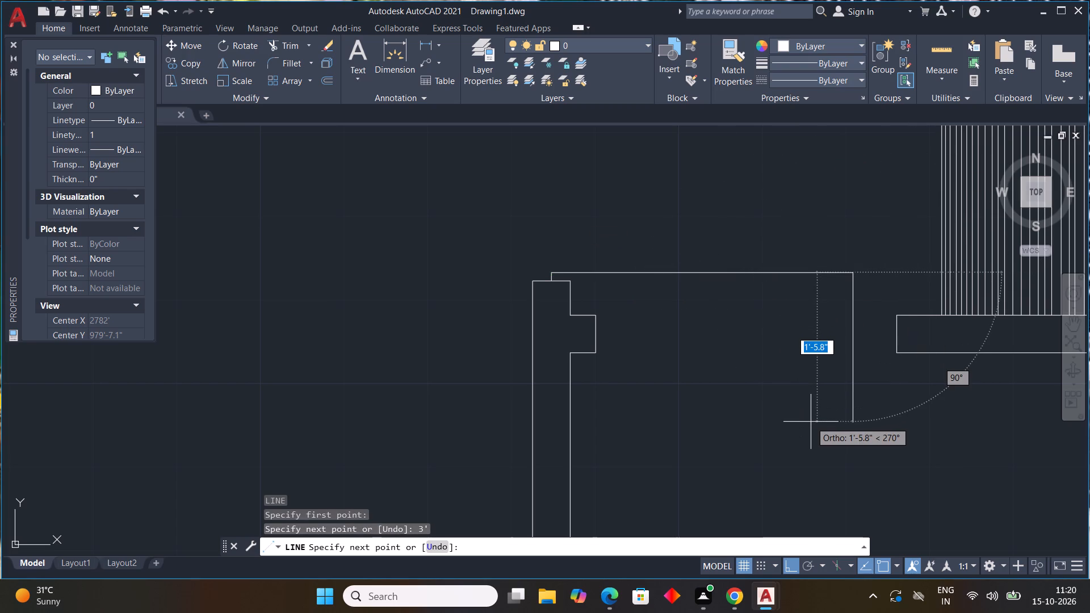
{"action": "key", "text": "1"}
{"action": "key", "text": "shift+quotedbl"}
{"action": "key", "text": "Return"}
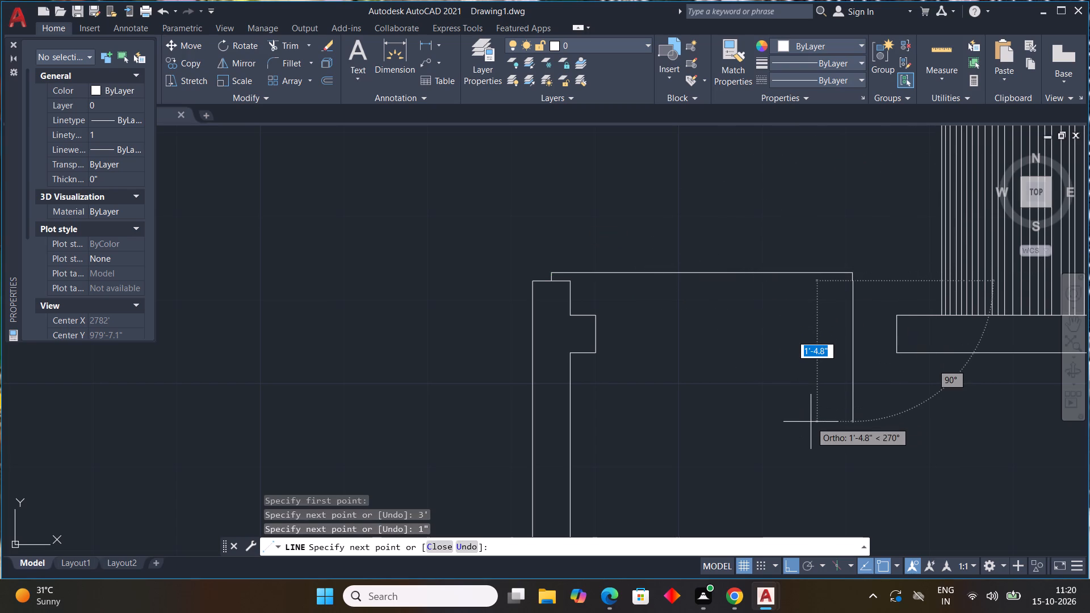
{"action": "scroll", "coordinate": [572, 301], "scroll_direction": "up", "scroll_amount": 1}
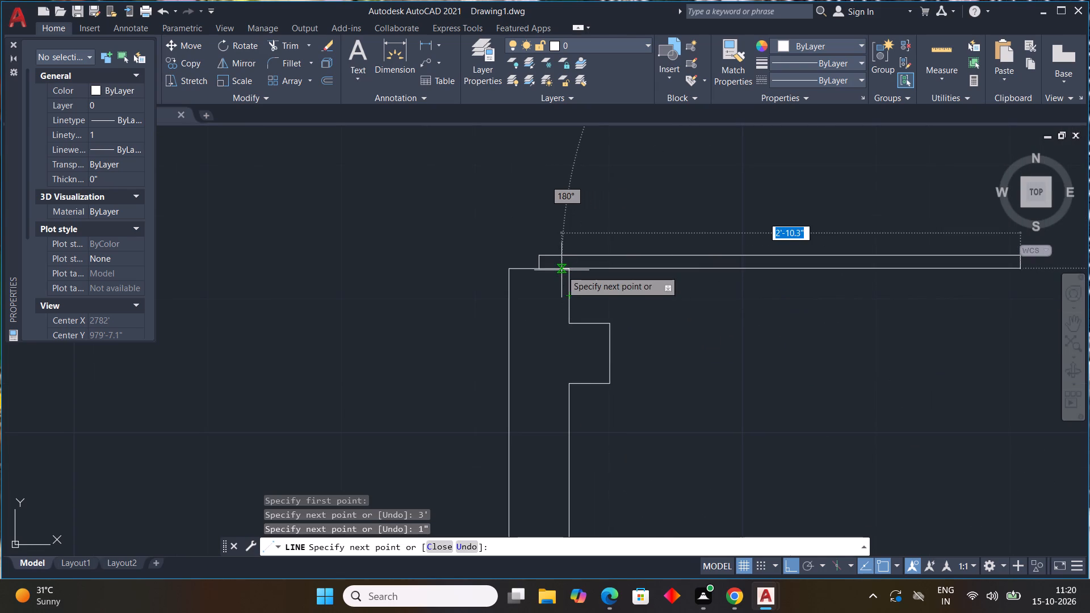
{"action": "left_click", "coordinate": [573, 270]}
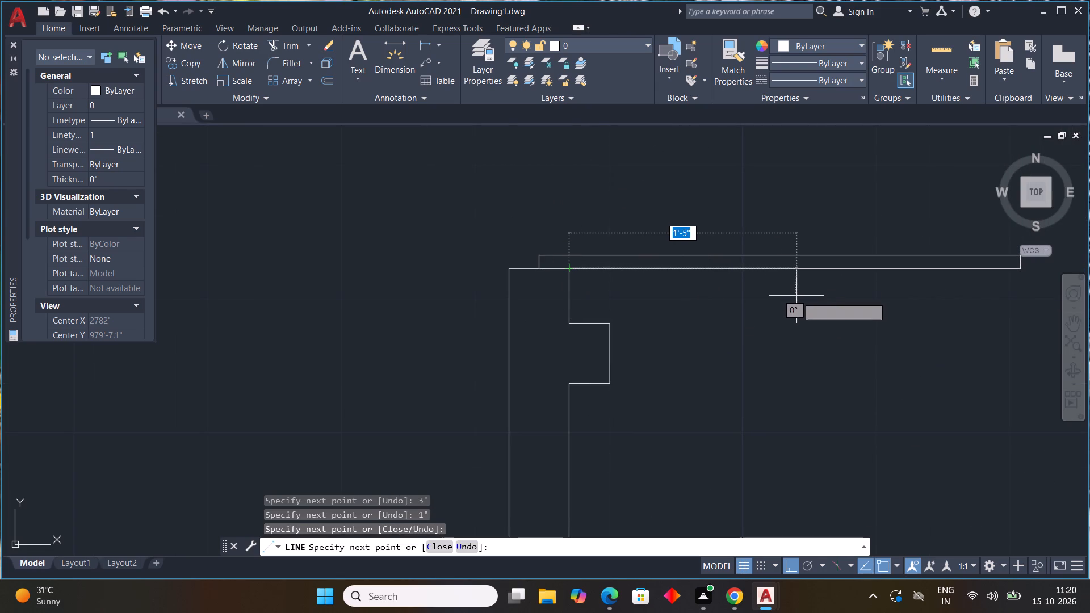
{"action": "key", "text": "Escape"}
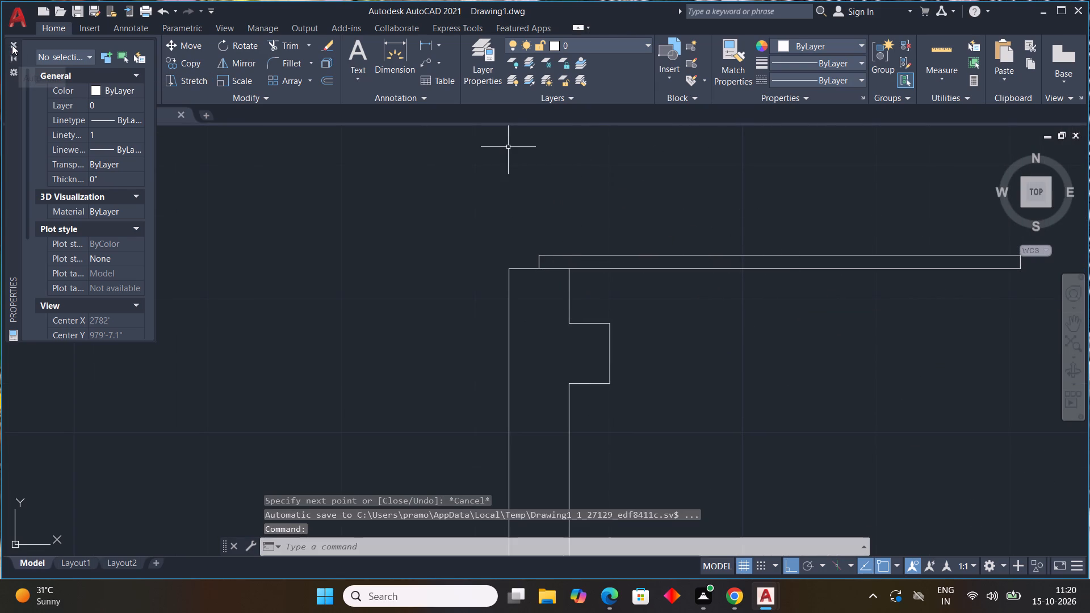
Draw the door swing as a three-point arc through the leaf's lower and upper free-end corners to the upper partition's lower end.
{"action": "left_click", "coordinate": [12, 45]}
{"action": "left_click", "coordinate": [120, 79]}
{"action": "left_click", "coordinate": [123, 96]}
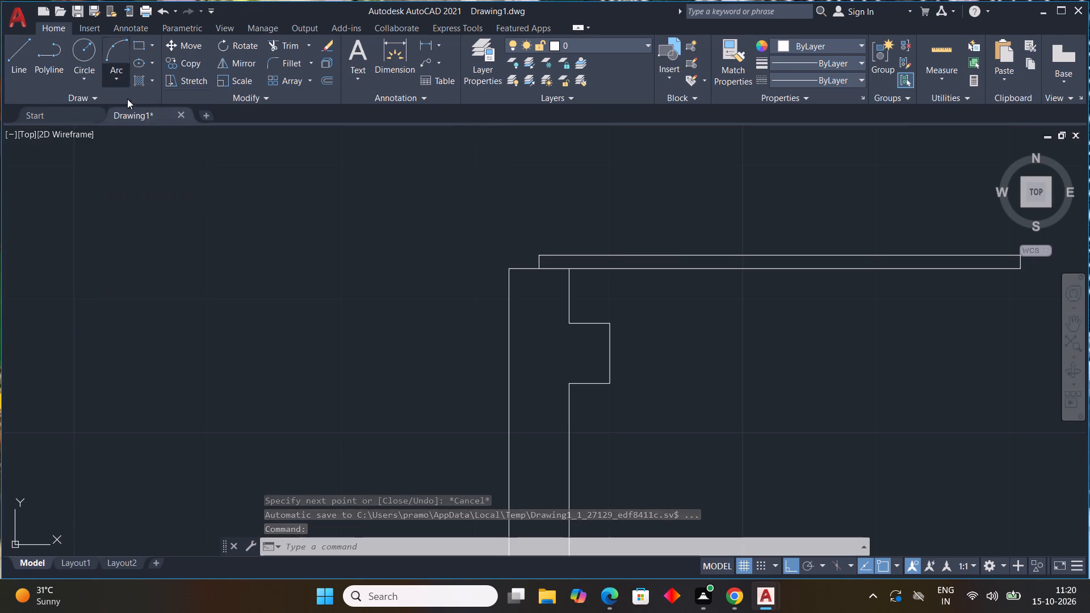
{"action": "scroll", "coordinate": [580, 261], "scroll_direction": "down", "scroll_amount": 2}
{"action": "middle_click_drag", "start_coordinate": [664, 290], "coordinate": [446, 281]}
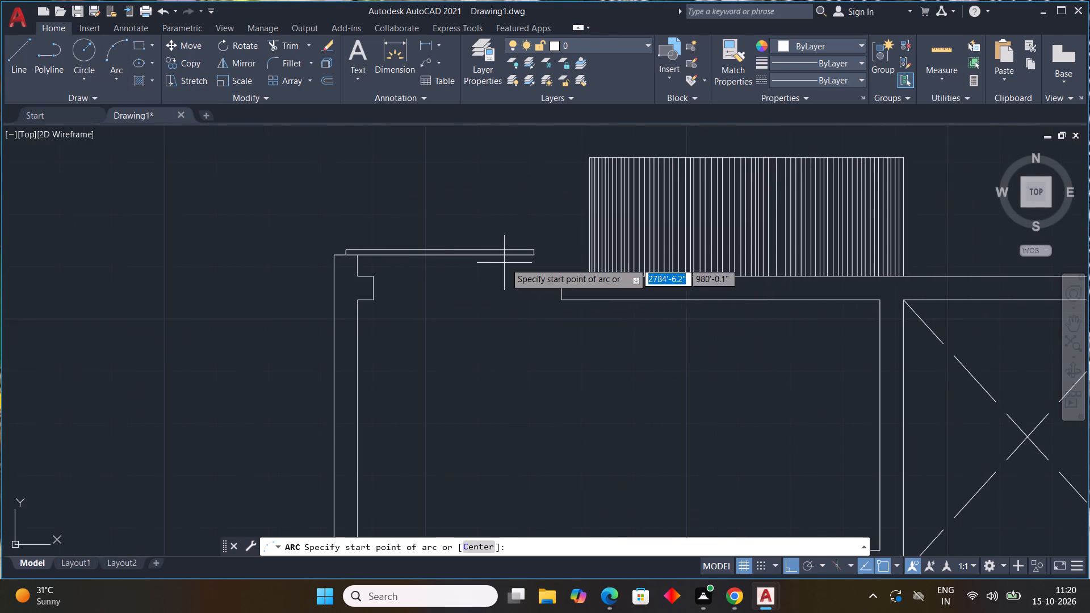
{"action": "scroll", "coordinate": [554, 257], "scroll_direction": "up", "scroll_amount": 3}
{"action": "left_click", "coordinate": [474, 246]}
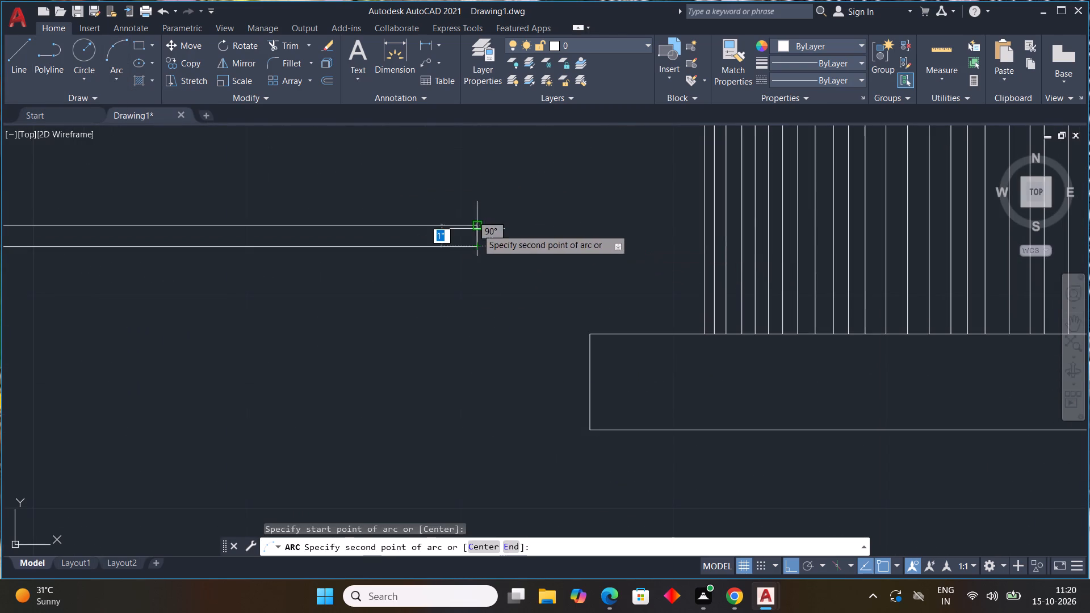
{"action": "left_click", "coordinate": [476, 221]}
{"action": "scroll", "coordinate": [508, 227], "scroll_direction": "down", "scroll_amount": 4}
{"action": "middle_click_drag", "start_coordinate": [492, 191], "coordinate": [574, 337]}
{"action": "left_click", "coordinate": [468, 222]}
{"action": "scroll", "coordinate": [548, 242], "scroll_direction": "down", "scroll_amount": 4}
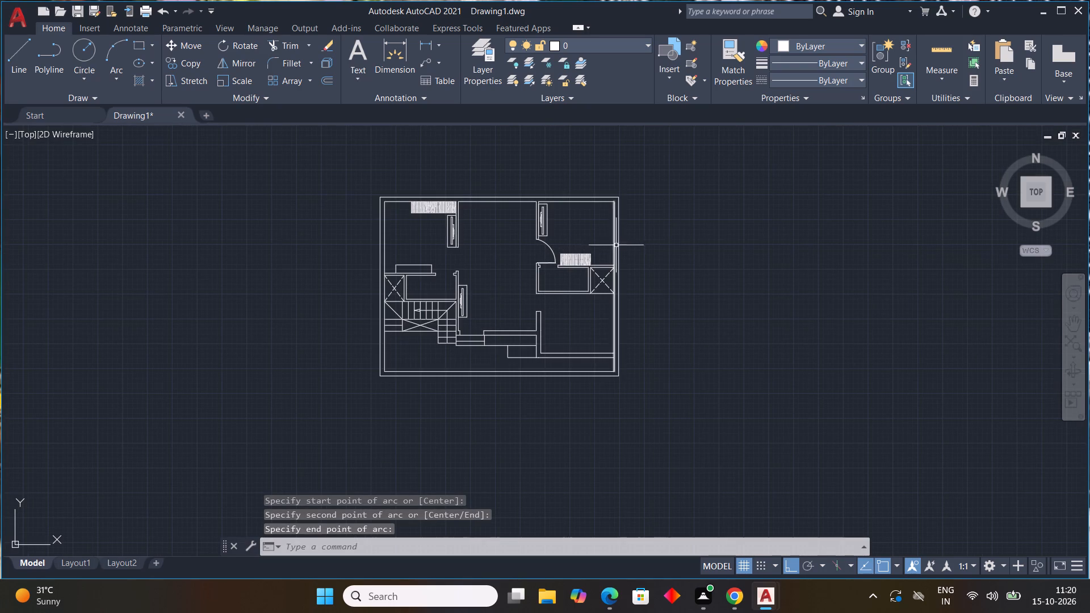
Undo the door swing arc at the upper-right room's doorway.
{"action": "key", "text": "ctrl+z"}
{"action": "key", "text": "ctrl+z"}
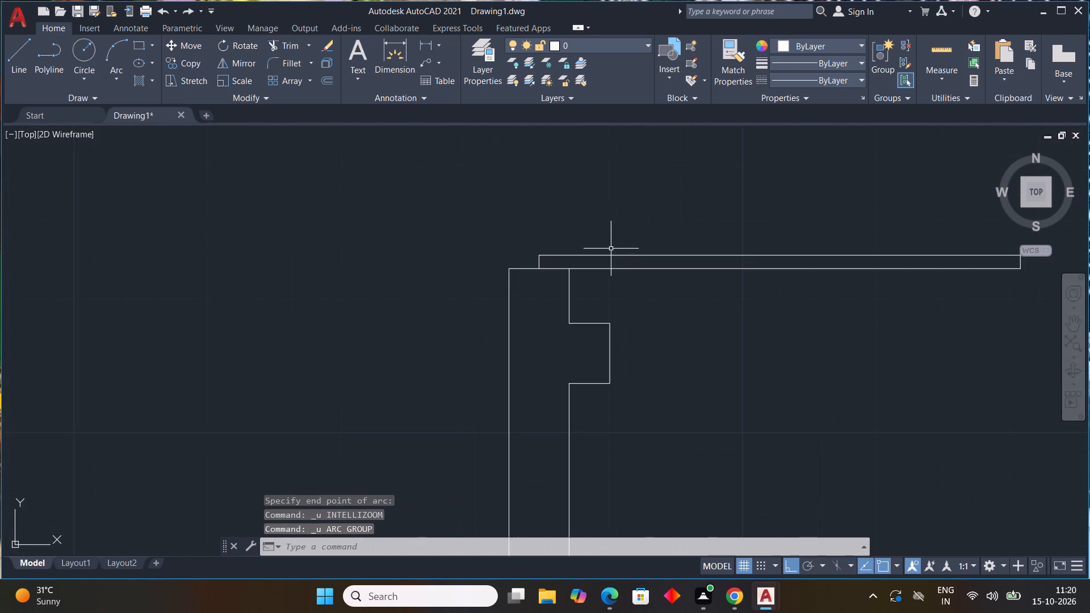
Delete the door leaf's two long lines and its free-end line, keeping the short 1" line on the notched partition.
{"action": "scroll", "coordinate": [666, 318], "scroll_direction": "down", "scroll_amount": 3}
{"action": "middle_click_drag", "start_coordinate": [716, 326], "coordinate": [580, 288]}
{"action": "left_click_drag", "start_coordinate": [592, 248], "coordinate": [584, 299]}
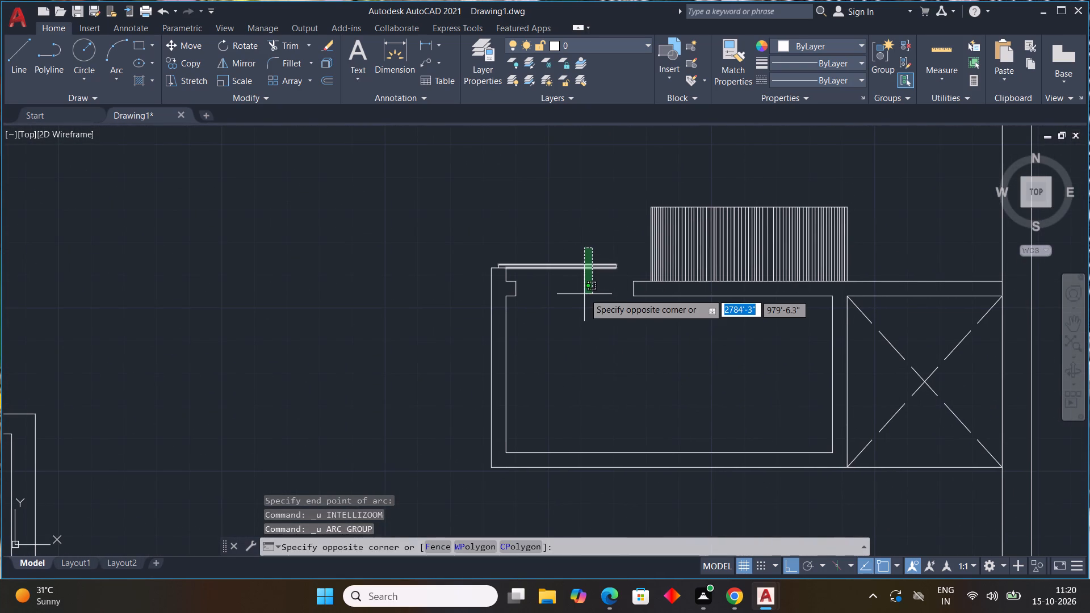
{"action": "left_click", "coordinate": [584, 293]}
{"action": "key", "text": "Delete"}
{"action": "scroll", "coordinate": [580, 287], "scroll_direction": "up", "scroll_amount": 3}
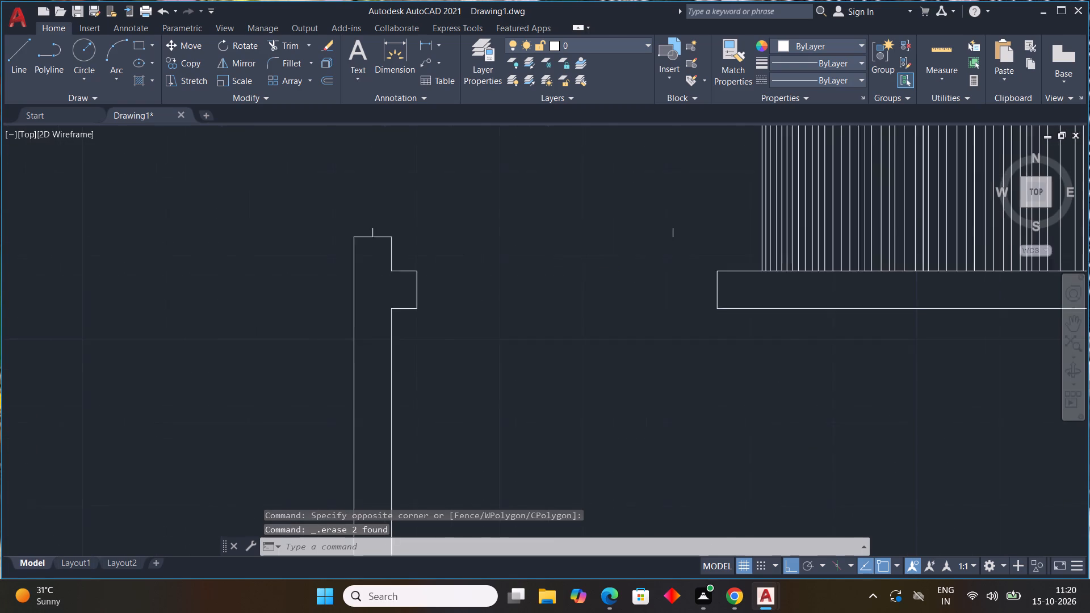
{"action": "left_click_drag", "start_coordinate": [749, 194], "coordinate": [719, 213]}
{"action": "left_click", "coordinate": [706, 228]}
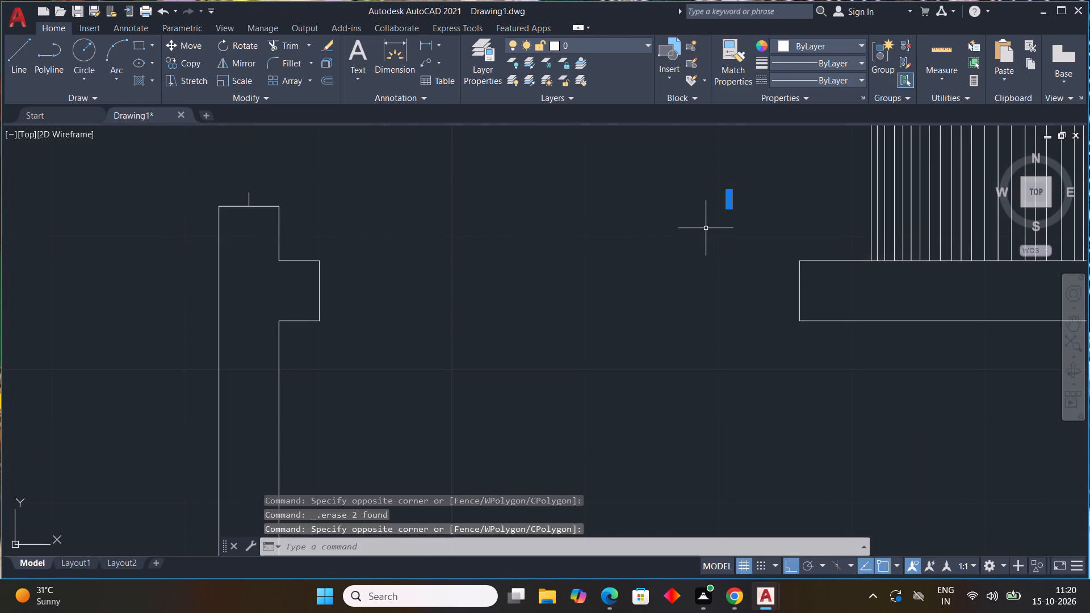
{"action": "key", "text": "Delete"}
{"action": "scroll", "coordinate": [705, 229], "scroll_direction": "down", "scroll_amount": 2}
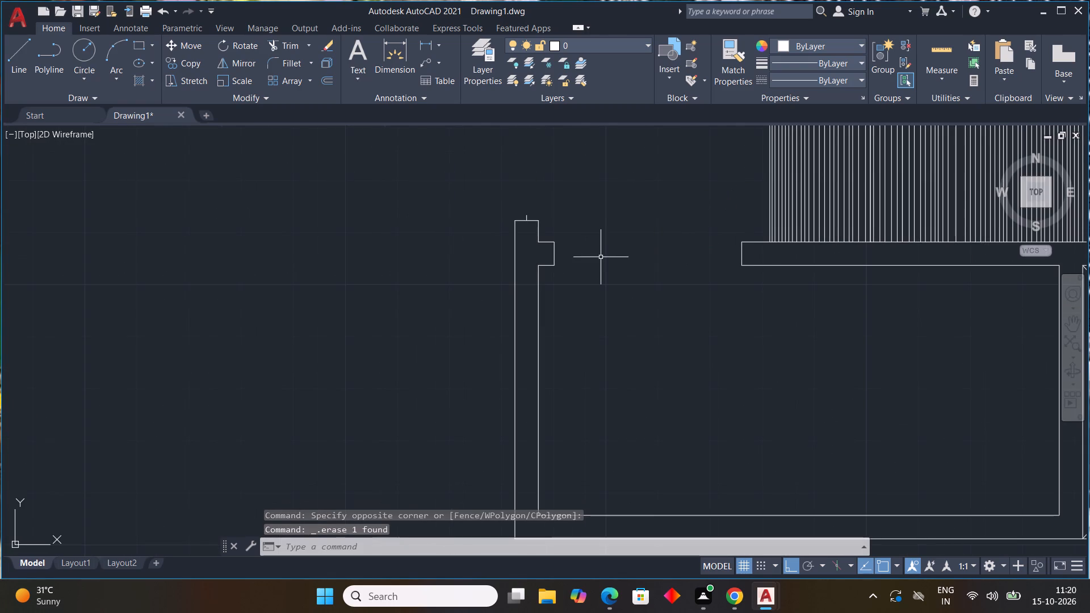
Redraw the leaf from the short line's top end: 4' right, 1" down, and back to the notched partition's upper right corner.
{"action": "type", "text": "L"}
{"action": "key", "text": "space"}
{"action": "scroll", "coordinate": [529, 211], "scroll_direction": "up", "scroll_amount": 2}
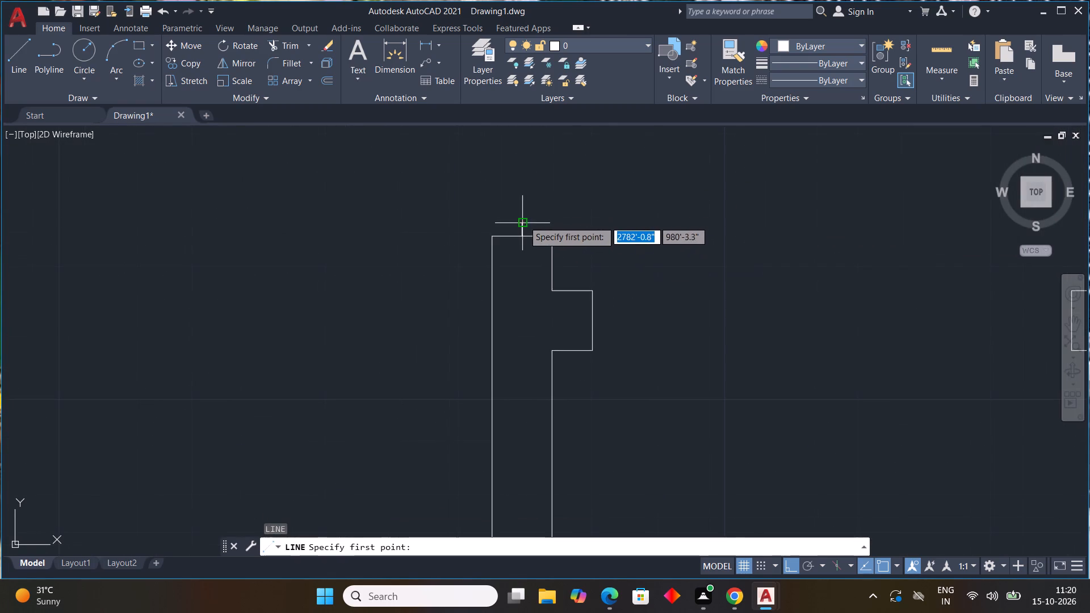
{"action": "left_click", "coordinate": [521, 219]}
{"action": "type", "text": "4'"}
{"action": "key", "text": "Return"}
{"action": "scroll", "coordinate": [720, 273], "scroll_direction": "down", "scroll_amount": 4}
{"action": "scroll", "coordinate": [767, 308], "scroll_direction": "up", "scroll_amount": 1}
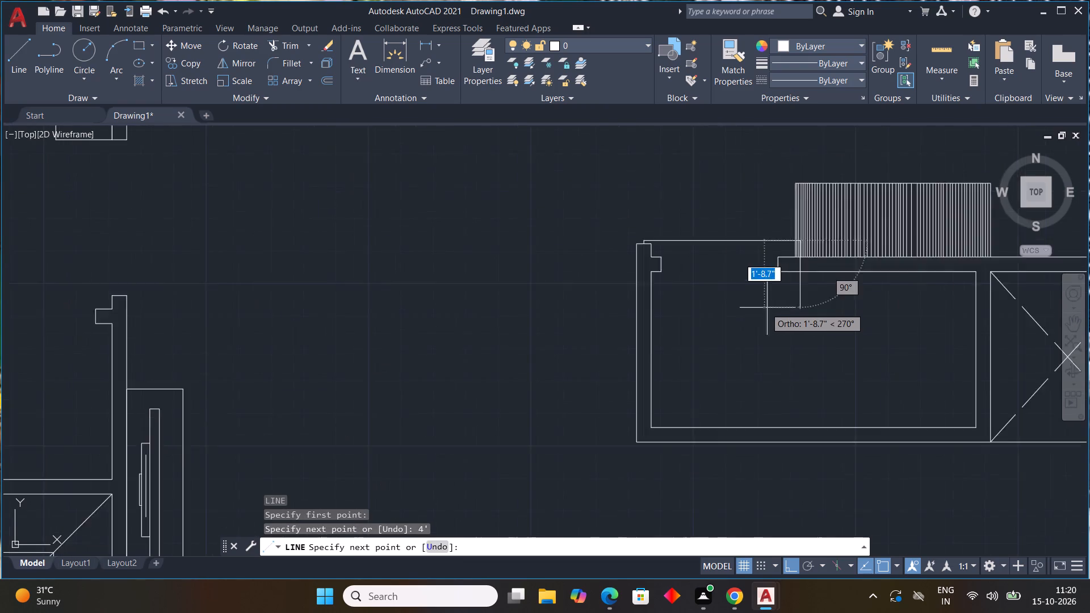
{"action": "scroll", "coordinate": [764, 308], "scroll_direction": "up", "scroll_amount": 2}
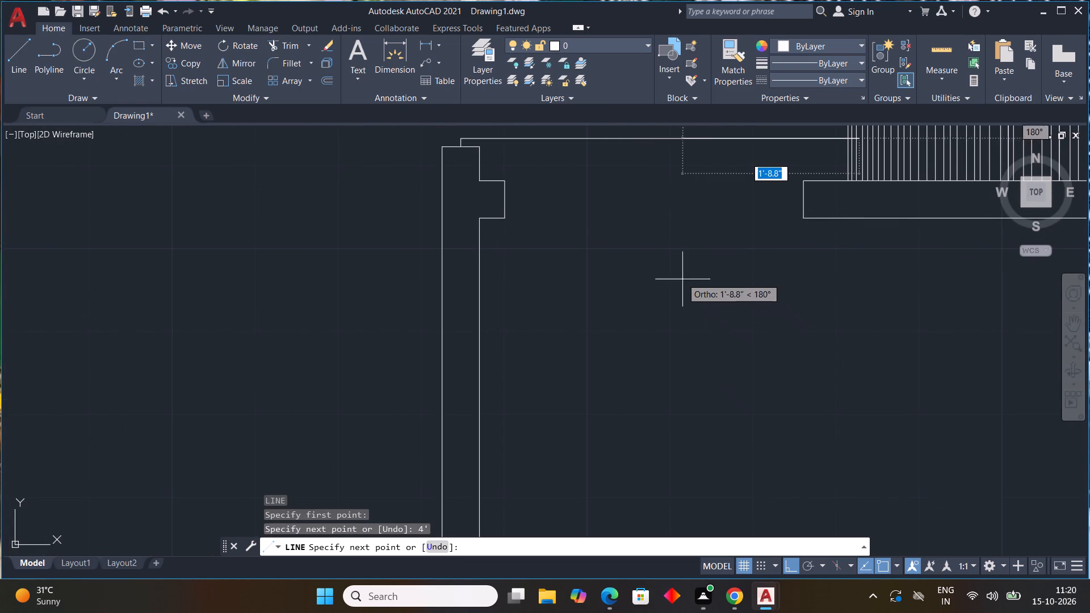
{"action": "key", "text": "1"}
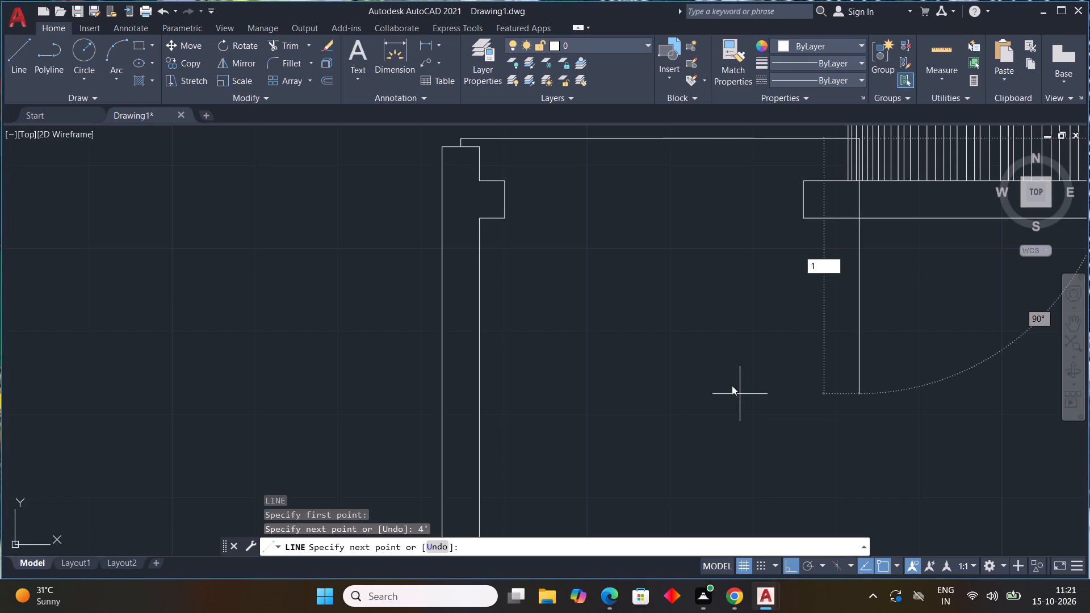
{"action": "key", "text": "shift+quotedbl"}
{"action": "key", "text": "Return"}
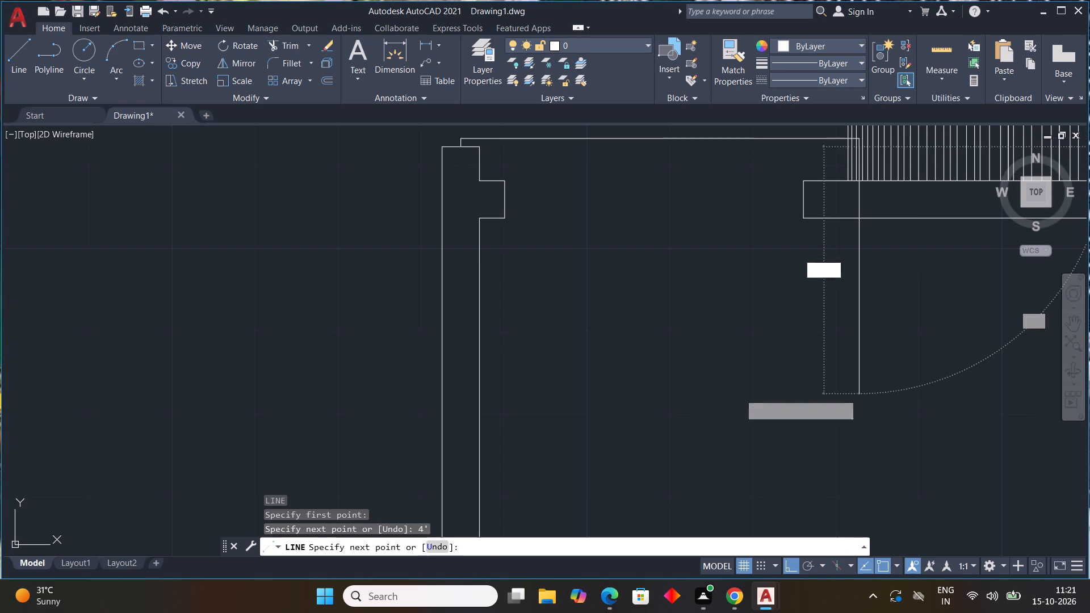
{"action": "scroll", "coordinate": [515, 186], "scroll_direction": "down", "scroll_amount": 1}
{"action": "scroll", "coordinate": [508, 179], "scroll_direction": "up", "scroll_amount": 2}
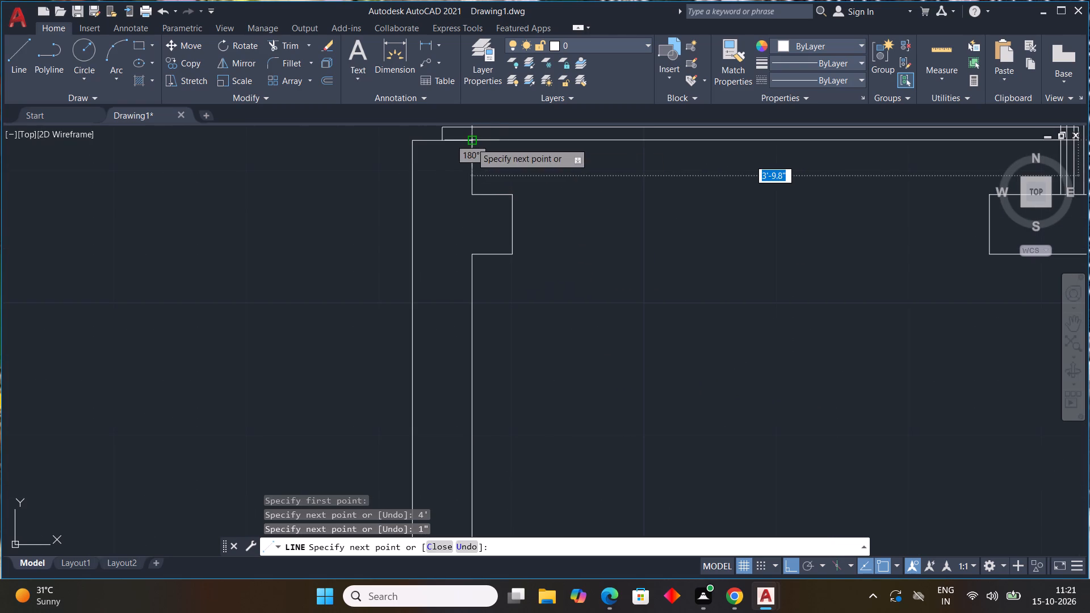
{"action": "left_click", "coordinate": [471, 142]}
{"action": "key", "text": "Escape"}
{"action": "scroll", "coordinate": [851, 370], "scroll_direction": "down", "scroll_amount": 3}
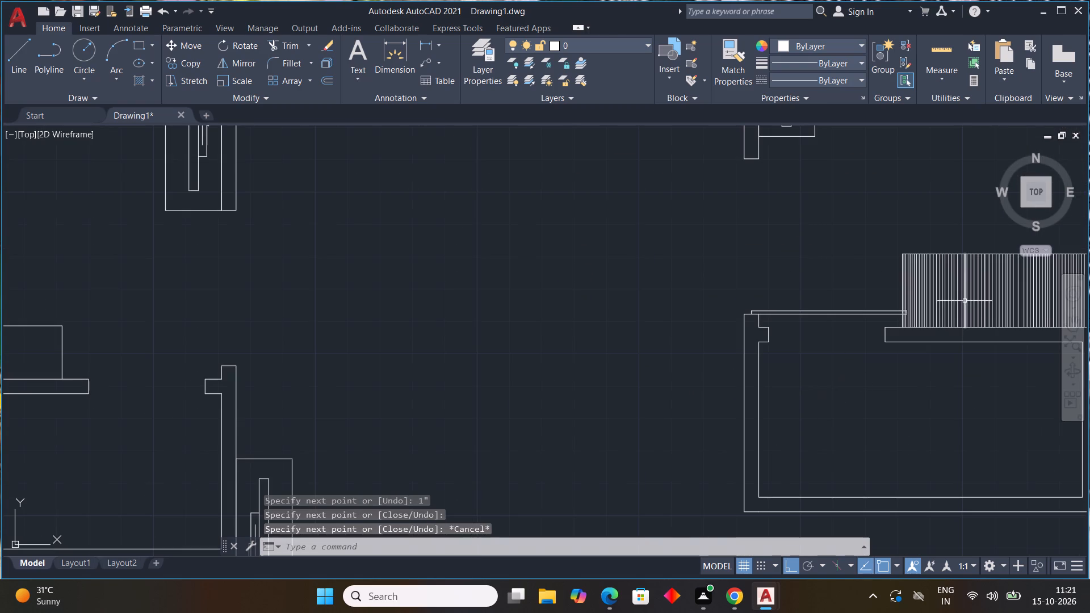
Trim away the hatched row's first three vertical lines above, below and inside the door leaf's overlapping free end.
{"action": "middle_click_drag", "start_coordinate": [953, 295], "coordinate": [644, 308]}
{"action": "scroll", "coordinate": [598, 292], "scroll_direction": "up", "scroll_amount": 3}
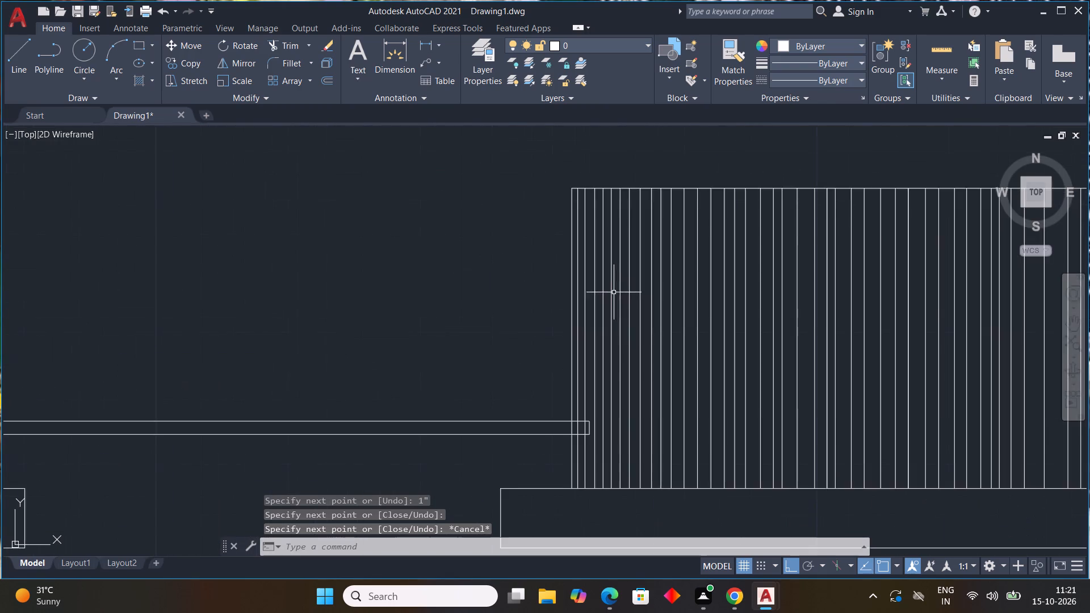
{"action": "scroll", "coordinate": [614, 292], "scroll_direction": "up", "scroll_amount": 1}
{"action": "type", "text": "TR"}
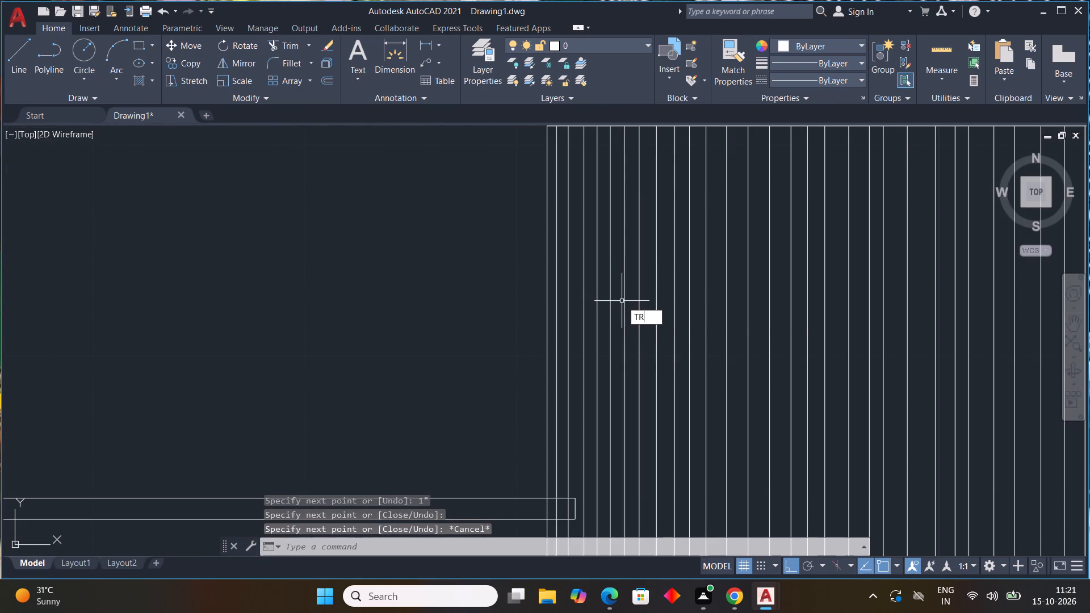
{"action": "key", "text": "space"}
{"action": "left_click_drag", "start_coordinate": [541, 285], "coordinate": [571, 291]}
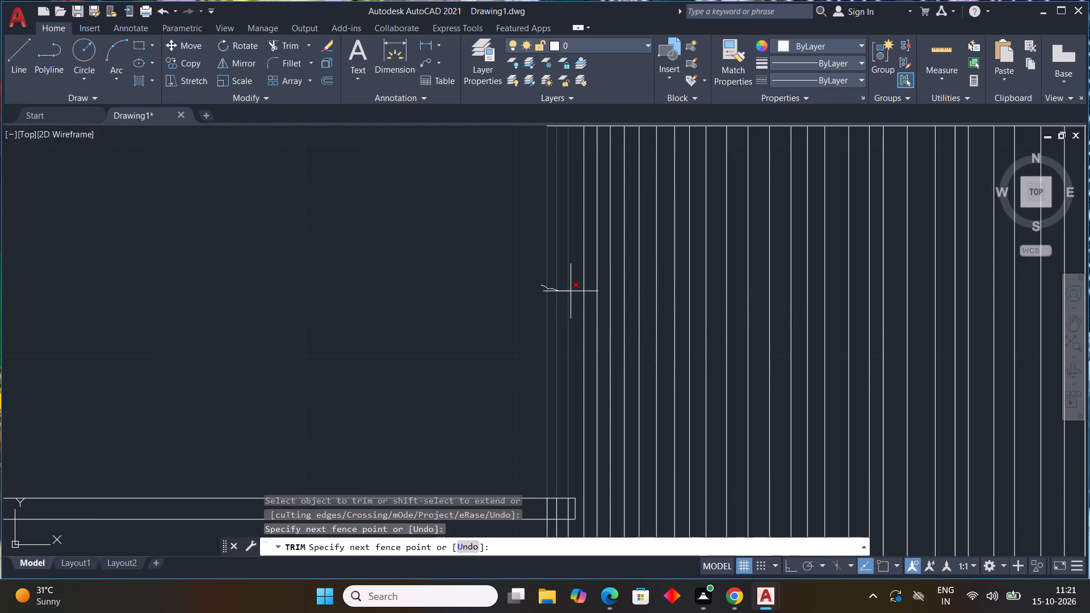
{"action": "left_click_drag", "start_coordinate": [571, 291], "coordinate": [573, 292]}
{"action": "middle_click_drag", "start_coordinate": [567, 420], "coordinate": [564, 272]}
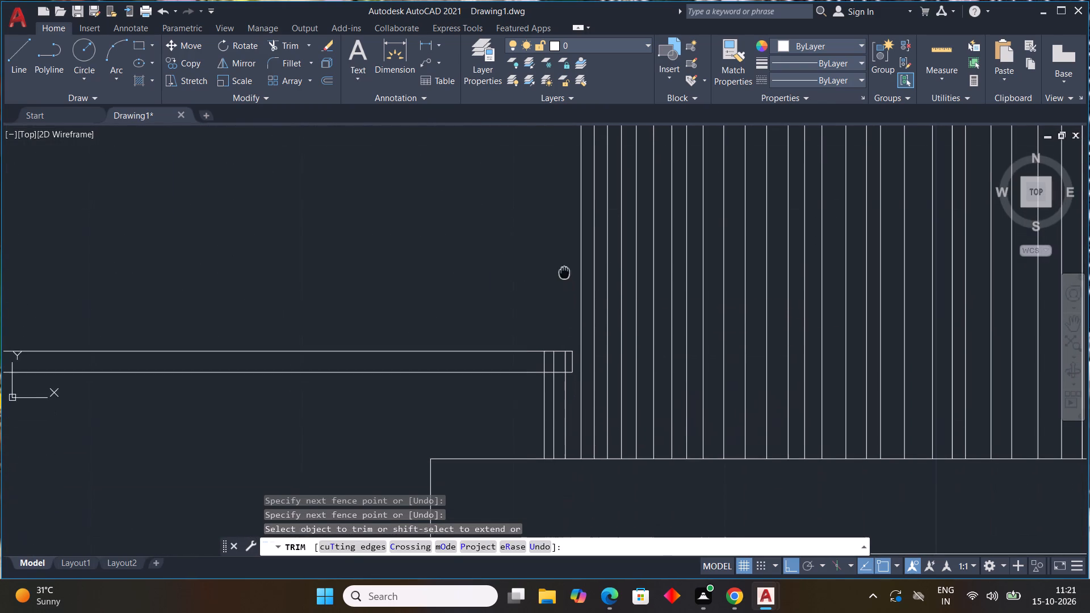
{"action": "middle_click_drag", "start_coordinate": [564, 272], "coordinate": [565, 271]}
{"action": "left_click_drag", "start_coordinate": [530, 428], "coordinate": [555, 433]}
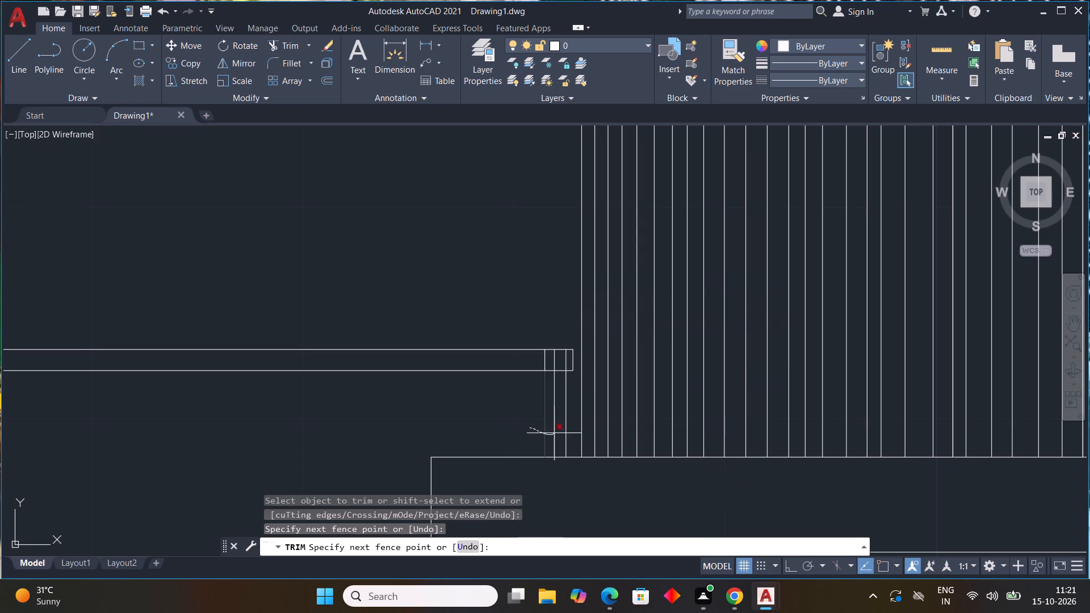
{"action": "left_click_drag", "start_coordinate": [555, 433], "coordinate": [568, 423]}
{"action": "scroll", "coordinate": [559, 365], "scroll_direction": "up", "scroll_amount": 2}
{"action": "left_click_drag", "start_coordinate": [506, 353], "coordinate": [538, 362]}
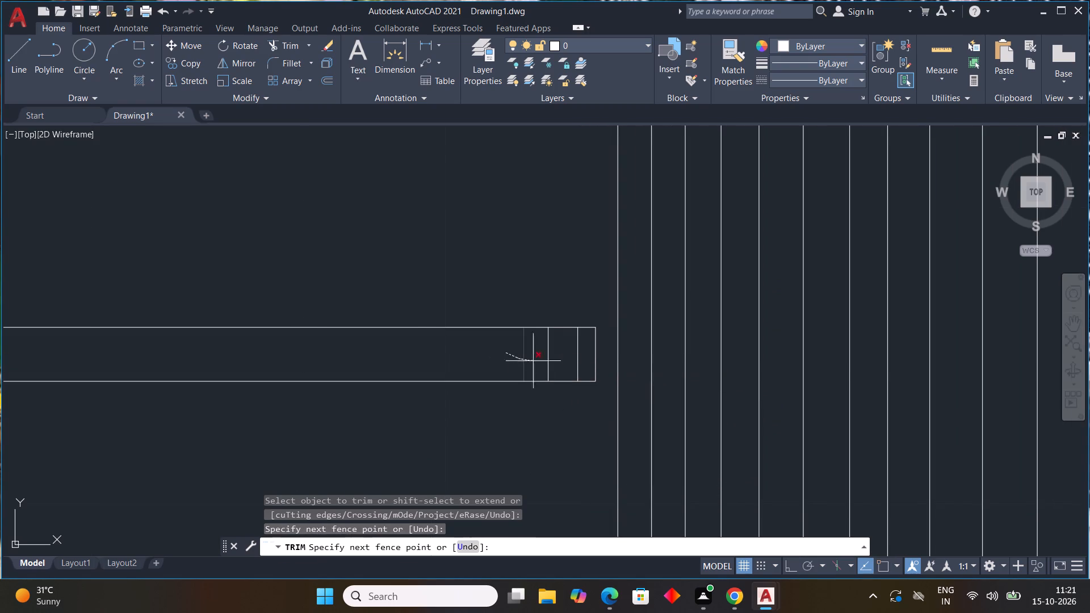
{"action": "left_click_drag", "start_coordinate": [538, 362], "coordinate": [581, 358]}
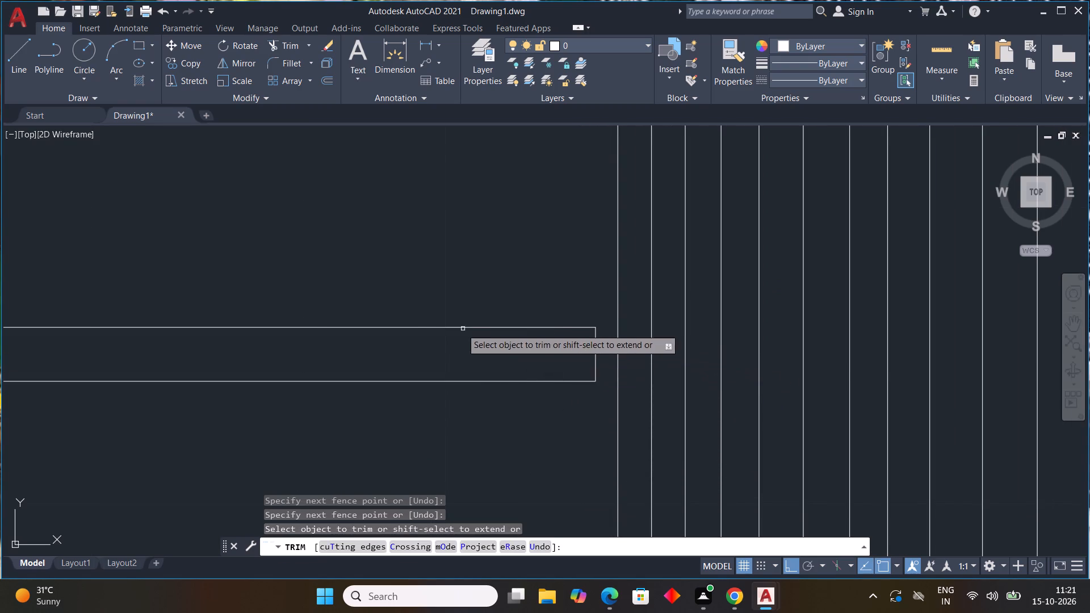
Trim the next two vertical lines and the top line's overhang at the left end of the hatched row.
{"action": "scroll", "coordinate": [447, 248], "scroll_direction": "down", "scroll_amount": 3}
{"action": "middle_click_drag", "start_coordinate": [451, 247], "coordinate": [480, 420]}
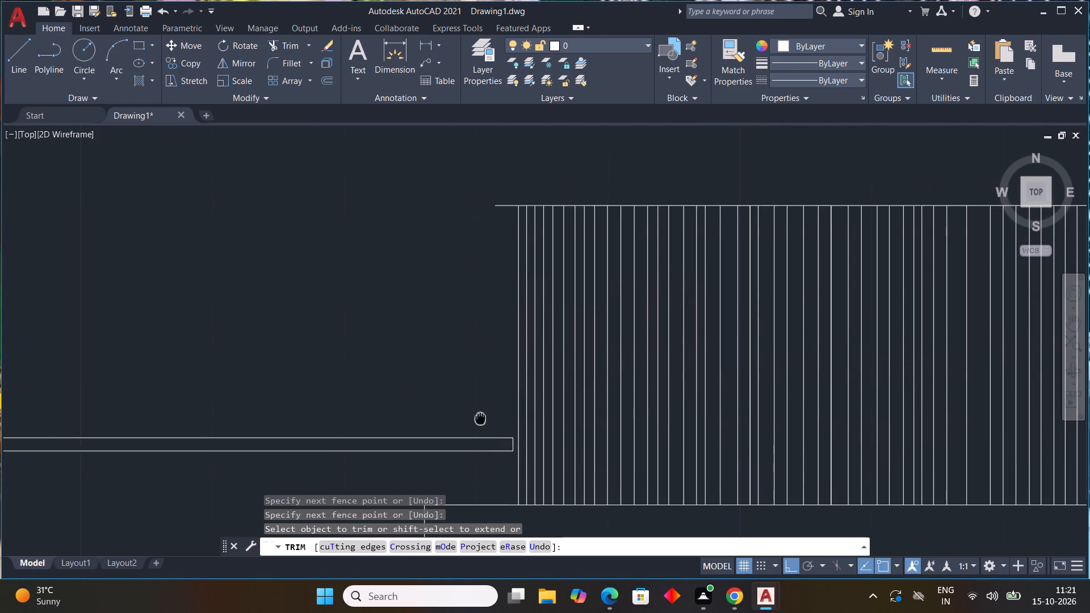
{"action": "middle_click_drag", "start_coordinate": [480, 420], "coordinate": [481, 441]}
{"action": "left_click_drag", "start_coordinate": [502, 304], "coordinate": [517, 302]}
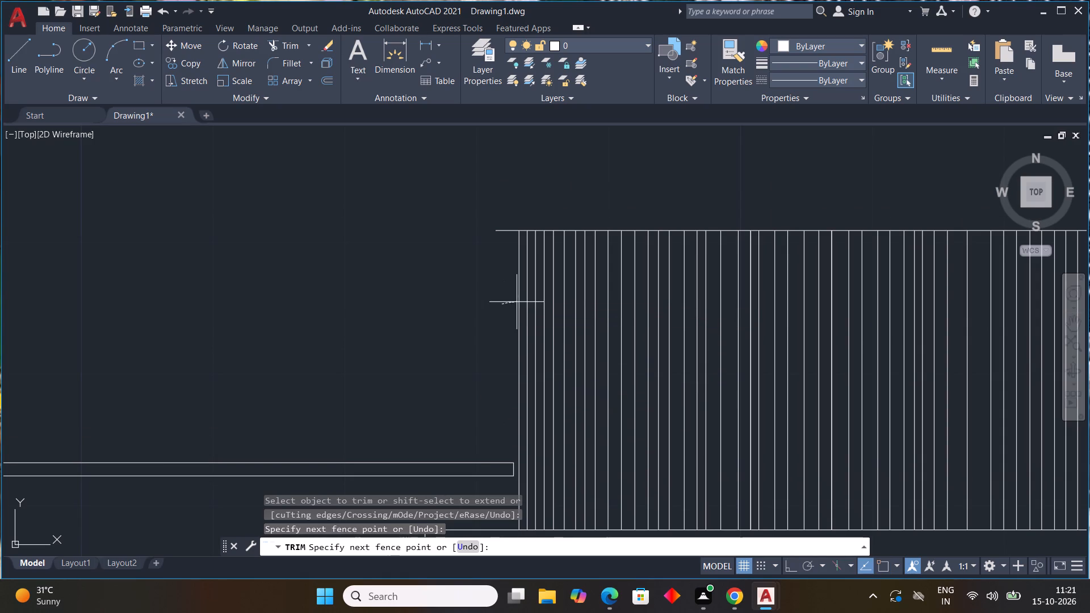
{"action": "left_click_drag", "start_coordinate": [517, 302], "coordinate": [527, 300]}
{"action": "middle_click_drag", "start_coordinate": [500, 300], "coordinate": [496, 339]}
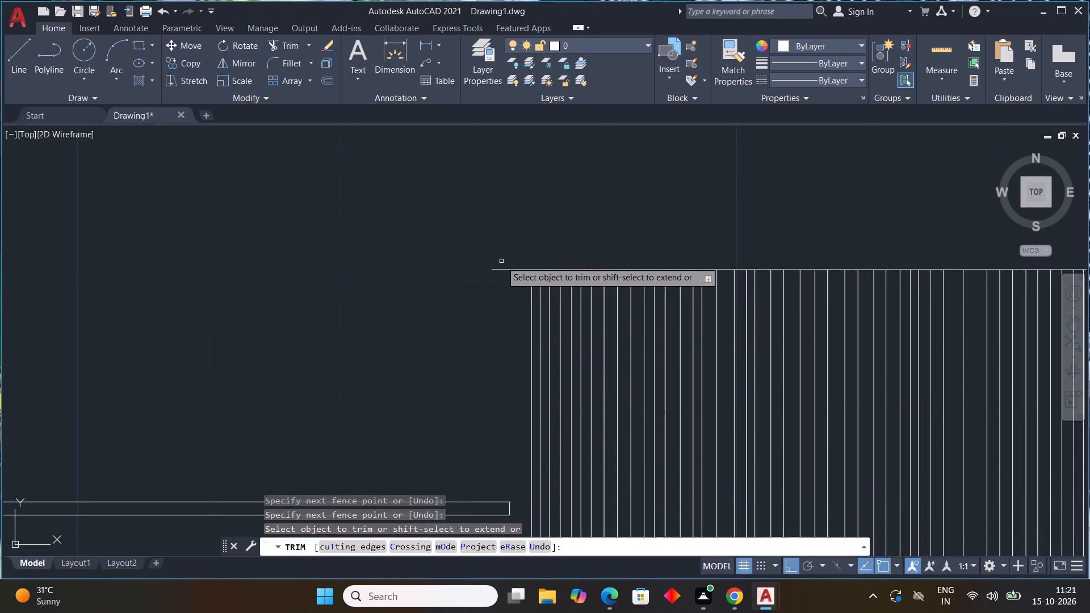
{"action": "left_click_drag", "start_coordinate": [501, 261], "coordinate": [491, 309]}
{"action": "scroll", "coordinate": [491, 308], "scroll_direction": "down", "scroll_amount": 4}
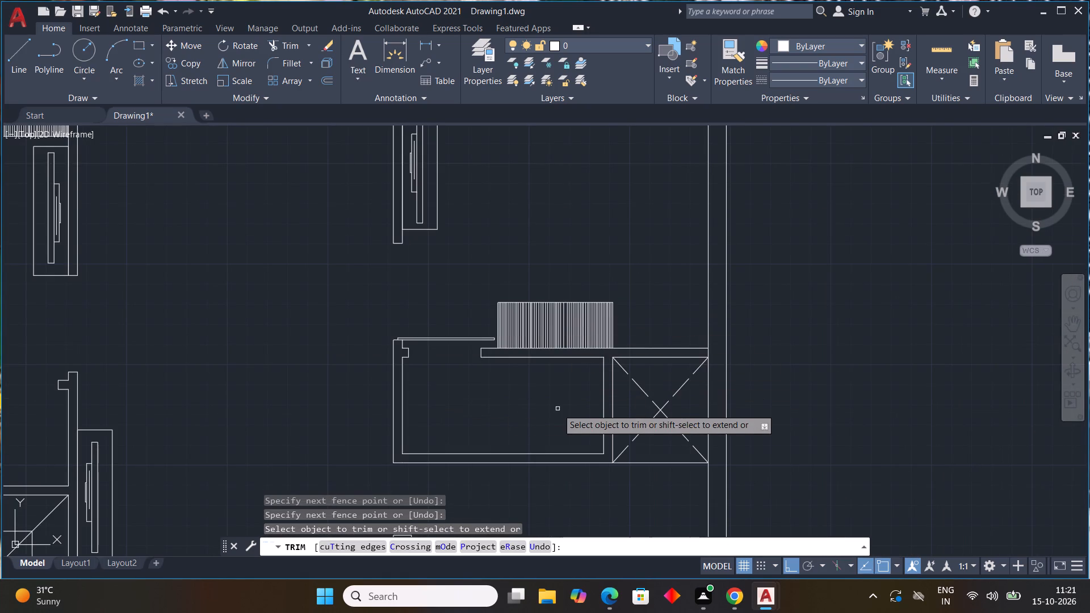
{"action": "key", "text": "Escape"}
{"action": "key", "text": "Escape"}
{"action": "key", "text": "Escape"}
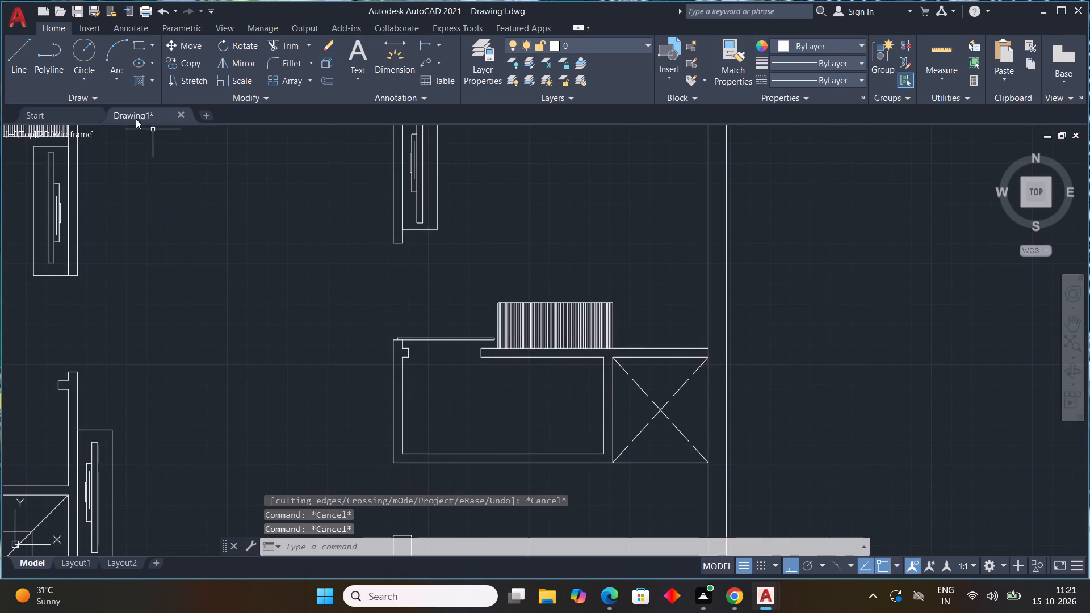
Draw the door swing as a three-point arc through the leaf's lower and upper free-end corners to the upper partition's lower-end midpoint.
{"action": "left_click", "coordinate": [121, 78]}
{"action": "left_click", "coordinate": [133, 104]}
{"action": "scroll", "coordinate": [512, 357], "scroll_direction": "up", "scroll_amount": 3}
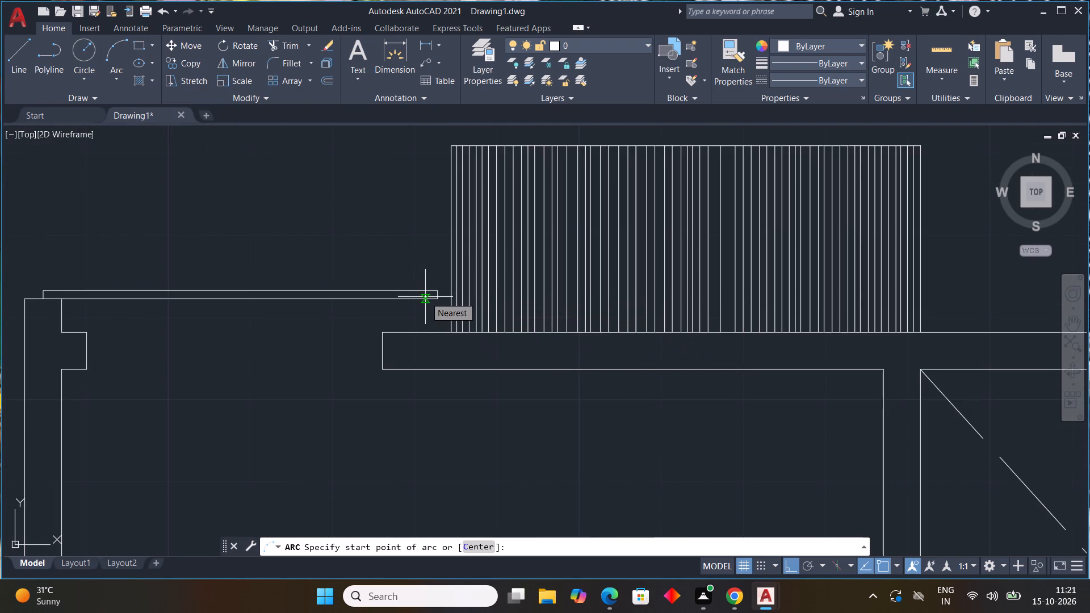
{"action": "scroll", "coordinate": [441, 297], "scroll_direction": "up", "scroll_amount": 3}
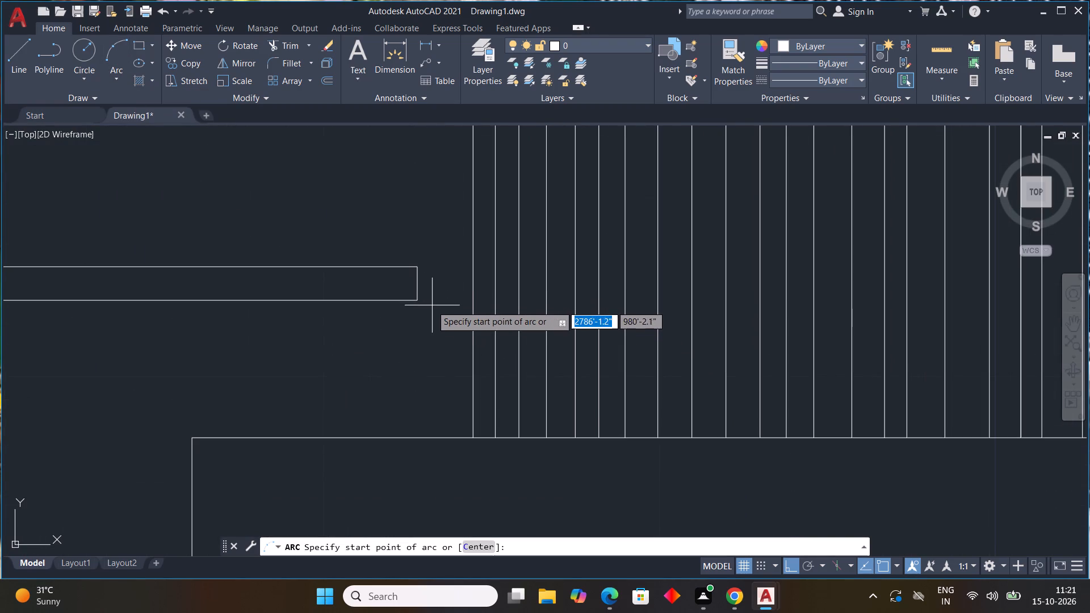
{"action": "left_click", "coordinate": [415, 302]}
{"action": "left_click", "coordinate": [418, 269]}
{"action": "scroll", "coordinate": [435, 305], "scroll_direction": "down", "scroll_amount": 3}
{"action": "middle_click_drag", "start_coordinate": [442, 312], "coordinate": [737, 444]}
{"action": "scroll", "coordinate": [736, 444], "scroll_direction": "down", "scroll_amount": 1}
{"action": "scroll", "coordinate": [547, 280], "scroll_direction": "up", "scroll_amount": 1}
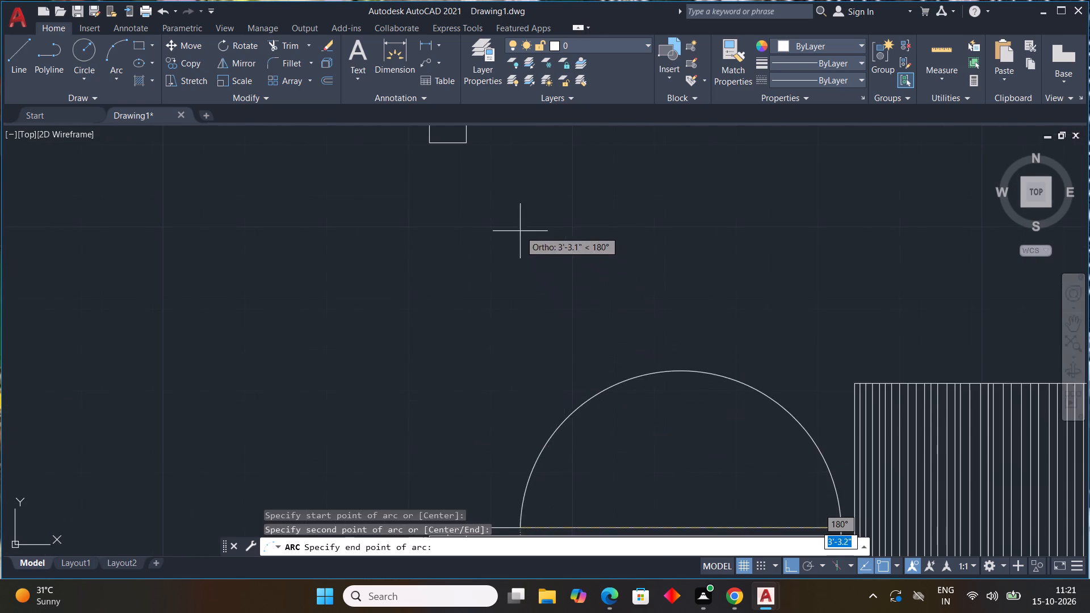
{"action": "scroll", "coordinate": [508, 222], "scroll_direction": "down", "scroll_amount": 1}
{"action": "middle_click_drag", "start_coordinate": [508, 223], "coordinate": [518, 357]}
{"action": "left_click", "coordinate": [481, 309]}
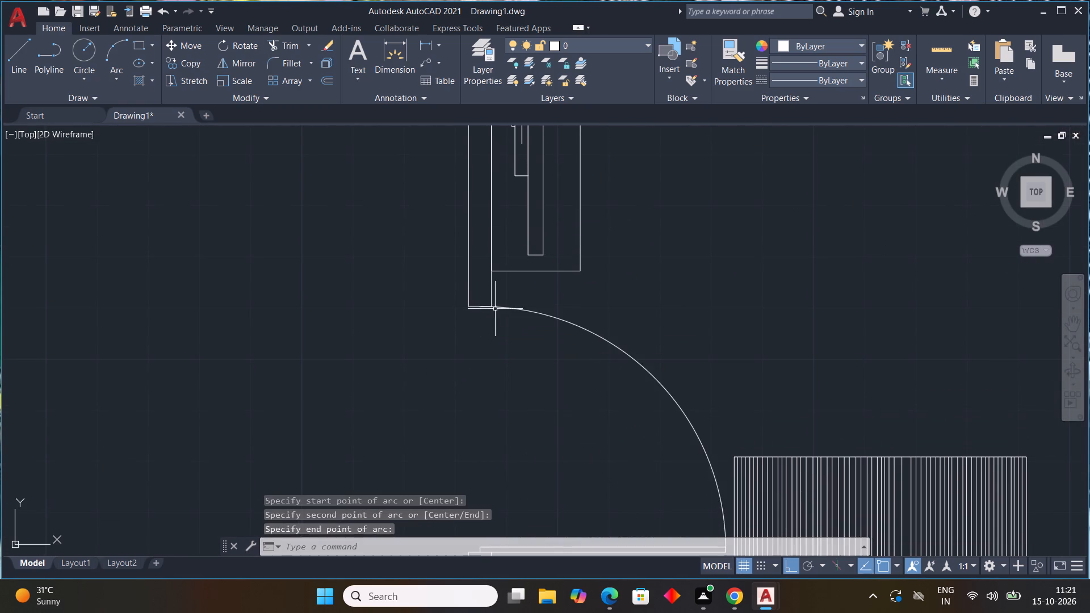
Draw a 1" line upward from the midpoint of the notched partition's top end at the upper-left room's doorway.
{"action": "scroll", "coordinate": [630, 342], "scroll_direction": "down", "scroll_amount": 4}
{"action": "middle_click_drag", "start_coordinate": [518, 372], "coordinate": [617, 346]}
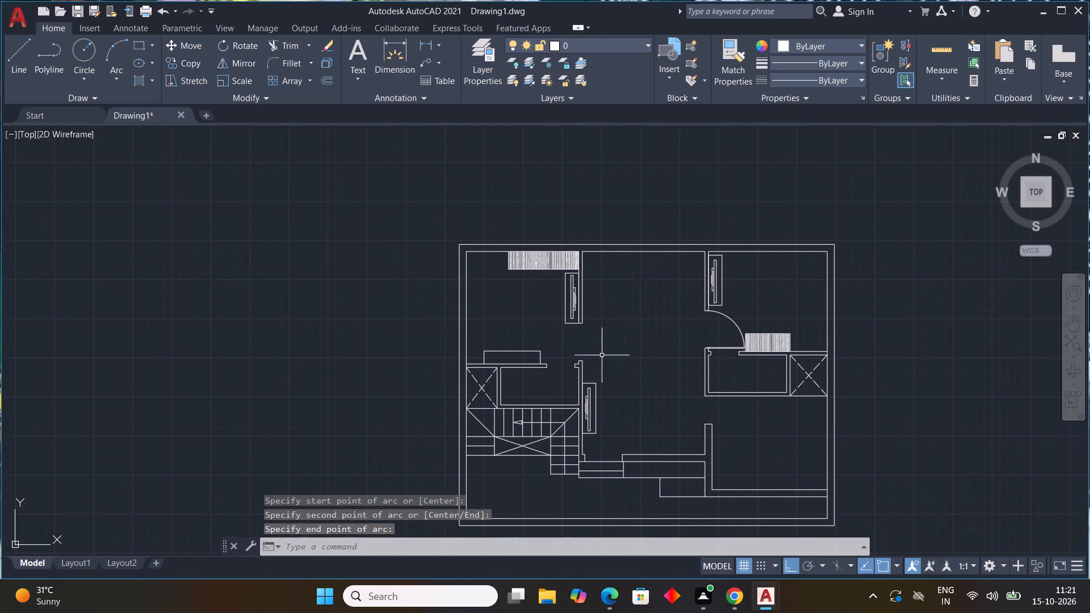
{"action": "key", "text": "l"}
{"action": "key", "text": "space"}
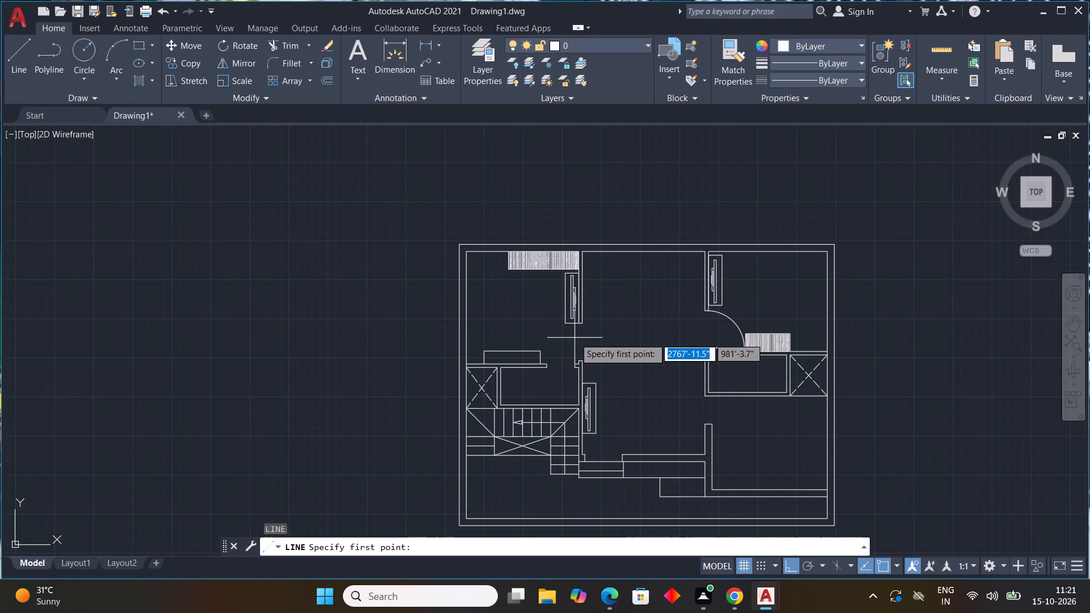
{"action": "middle_click_drag", "start_coordinate": [609, 343], "coordinate": [691, 330]}
{"action": "scroll", "coordinate": [656, 341], "scroll_direction": "up", "scroll_amount": 4}
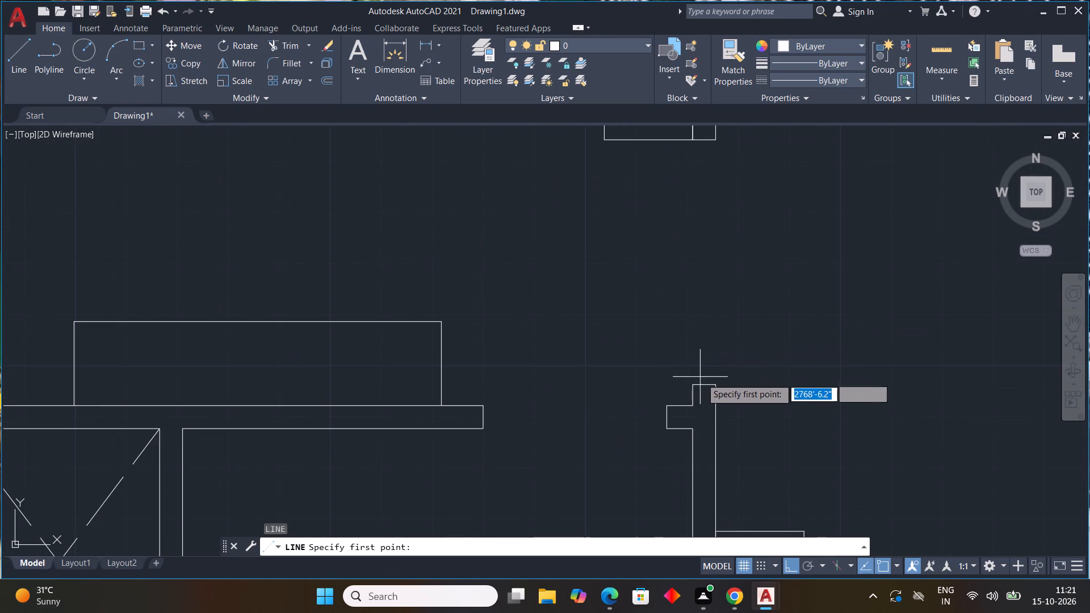
{"action": "left_click", "coordinate": [703, 381]}
{"action": "key", "text": "1"}
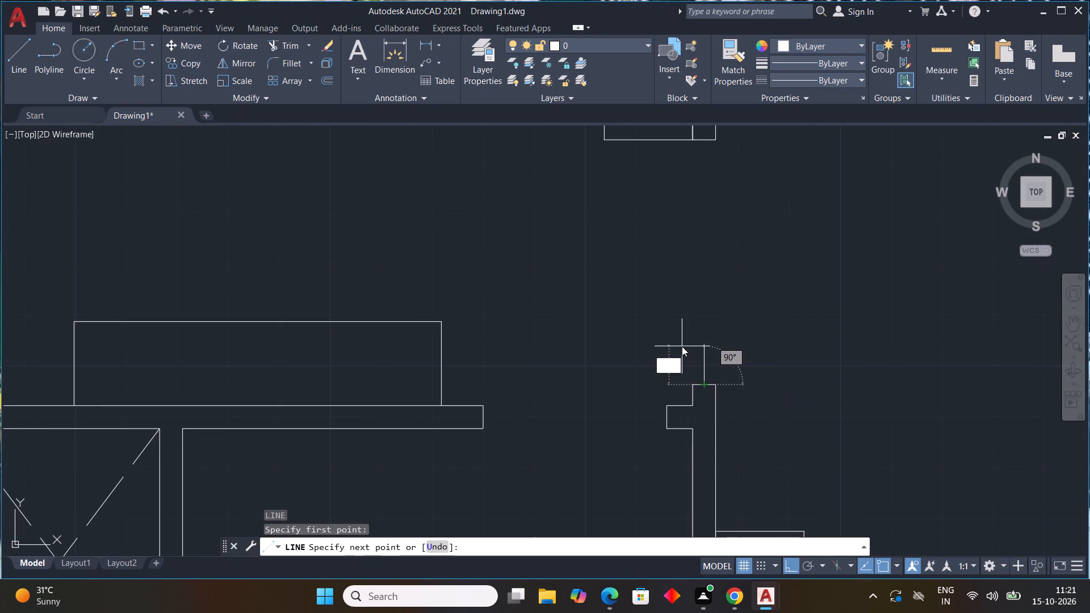
{"action": "key", "text": "shift+quotedbl"}
{"action": "key", "text": "space"}
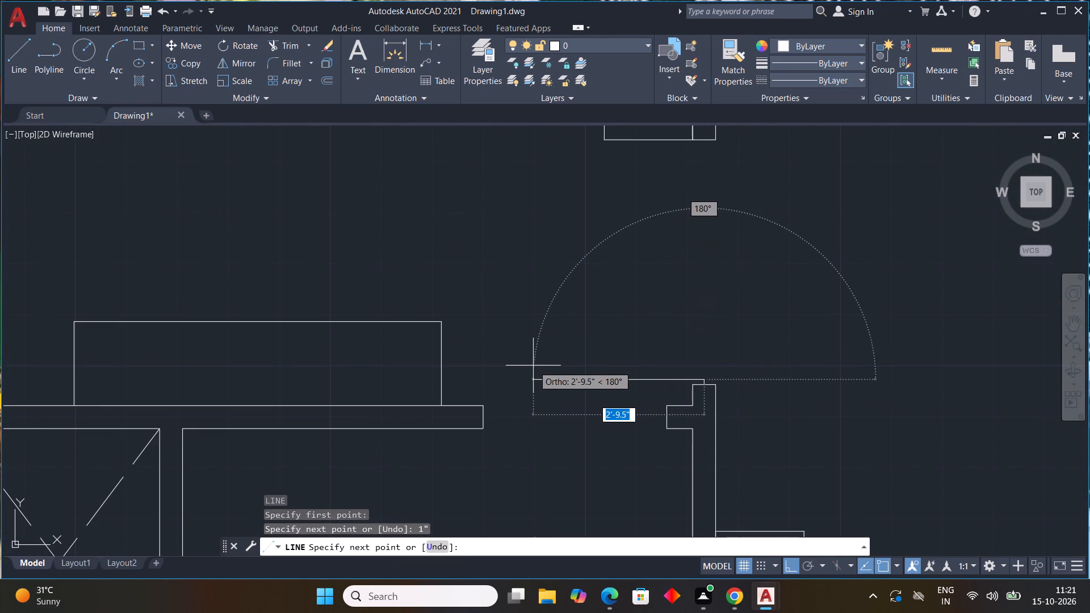
Complete the upper-left room's door leaf as a closed outline 4' long and 1" thick, running left from the hinge line.
{"action": "key", "text": "4"}
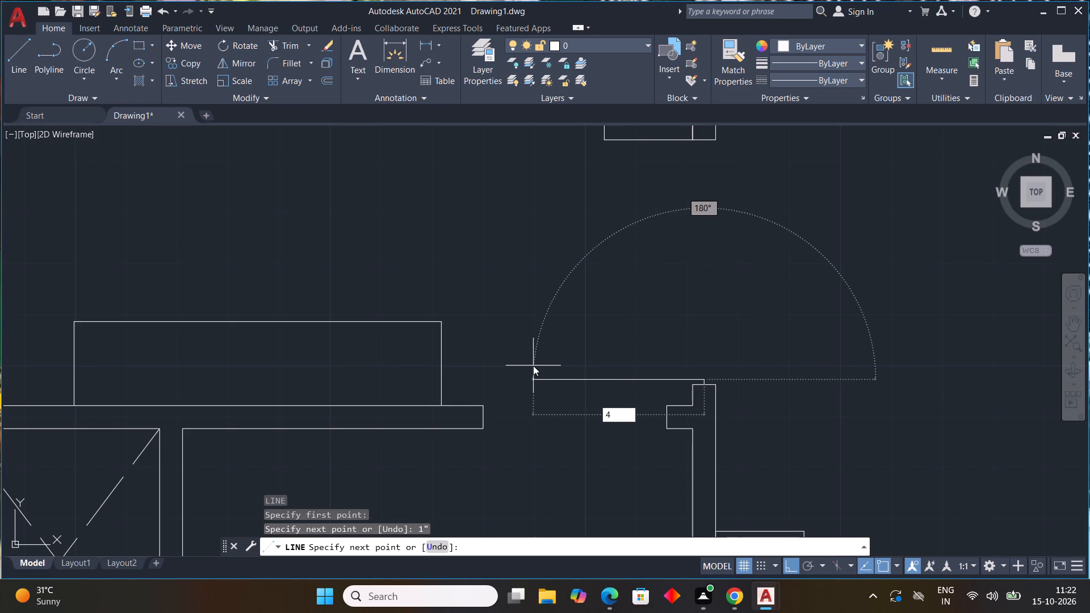
{"action": "key", "text": "apostrophe"}
{"action": "key", "text": "Return"}
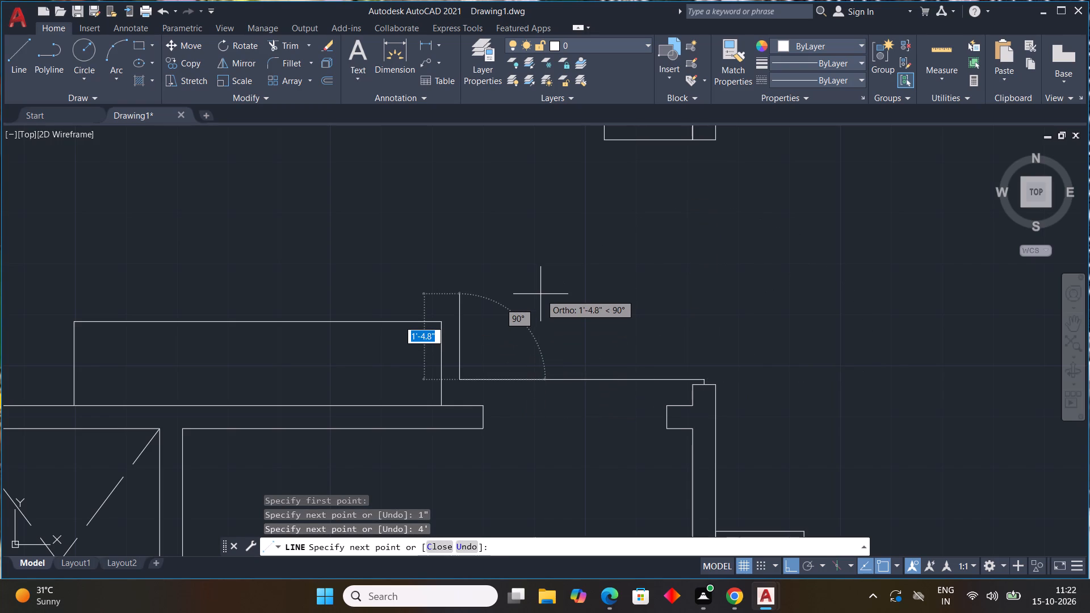
{"action": "key", "text": "1"}
{"action": "key", "text": "shift+quotedbl"}
{"action": "key", "text": "Return"}
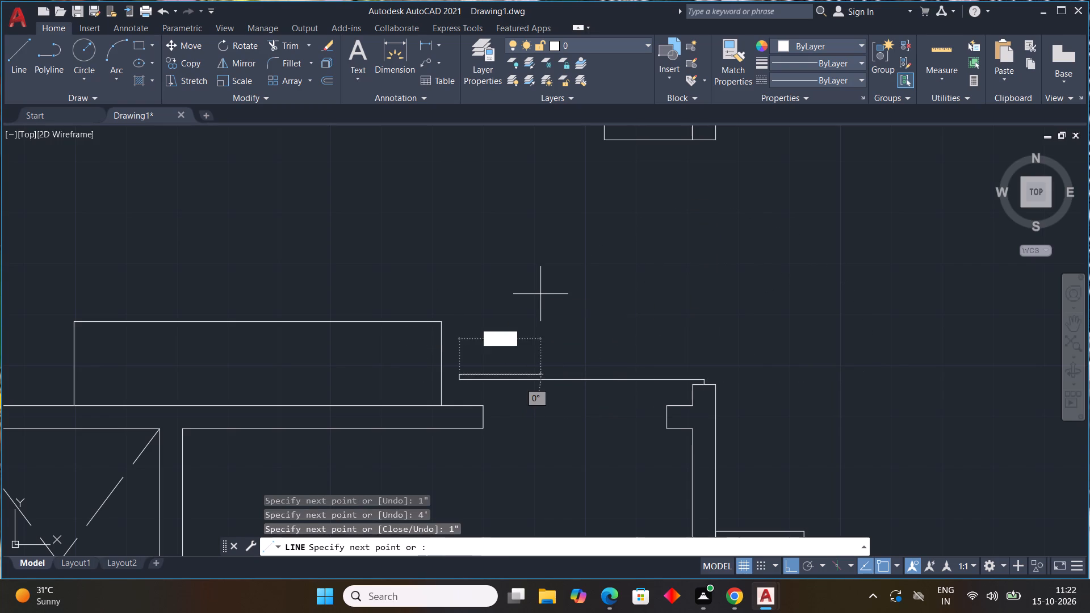
{"action": "scroll", "coordinate": [723, 364], "scroll_direction": "up", "scroll_amount": 4}
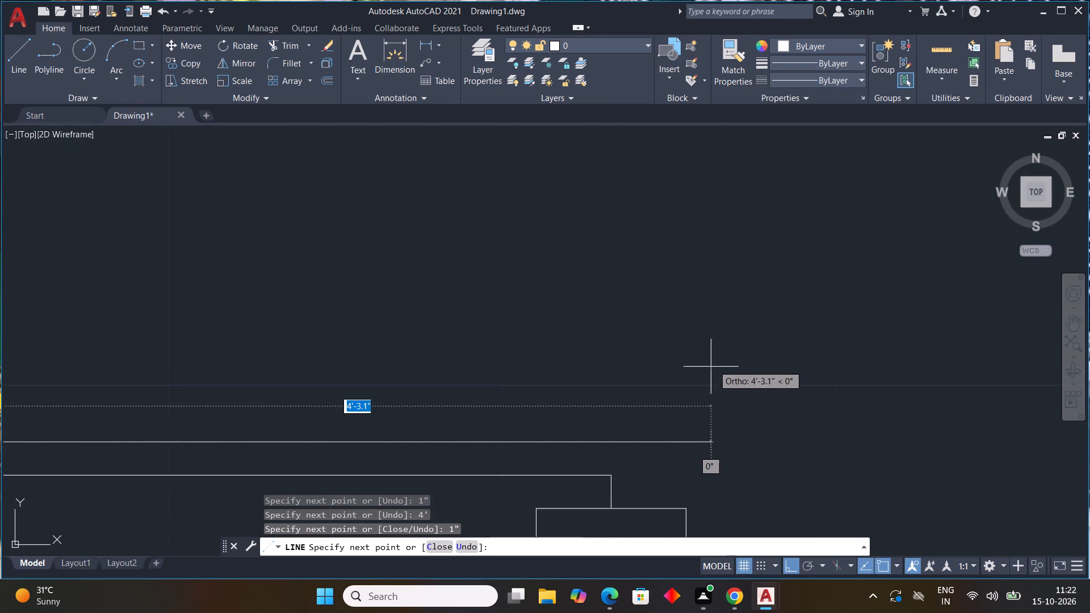
{"action": "middle_click_drag", "start_coordinate": [655, 400], "coordinate": [681, 278]}
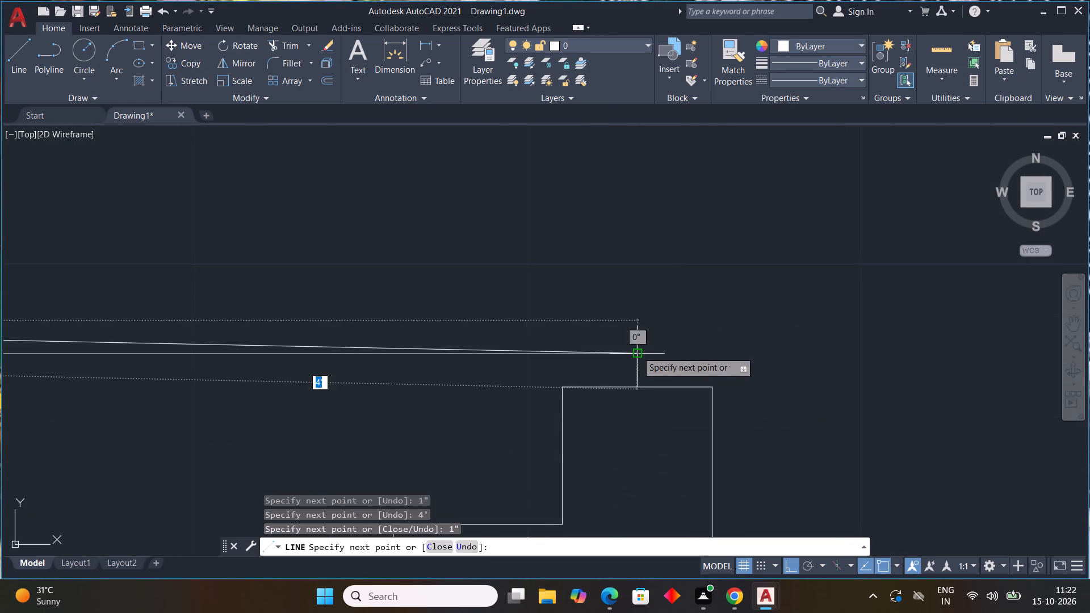
{"action": "left_click_drag", "start_coordinate": [638, 319], "coordinate": [639, 326]}
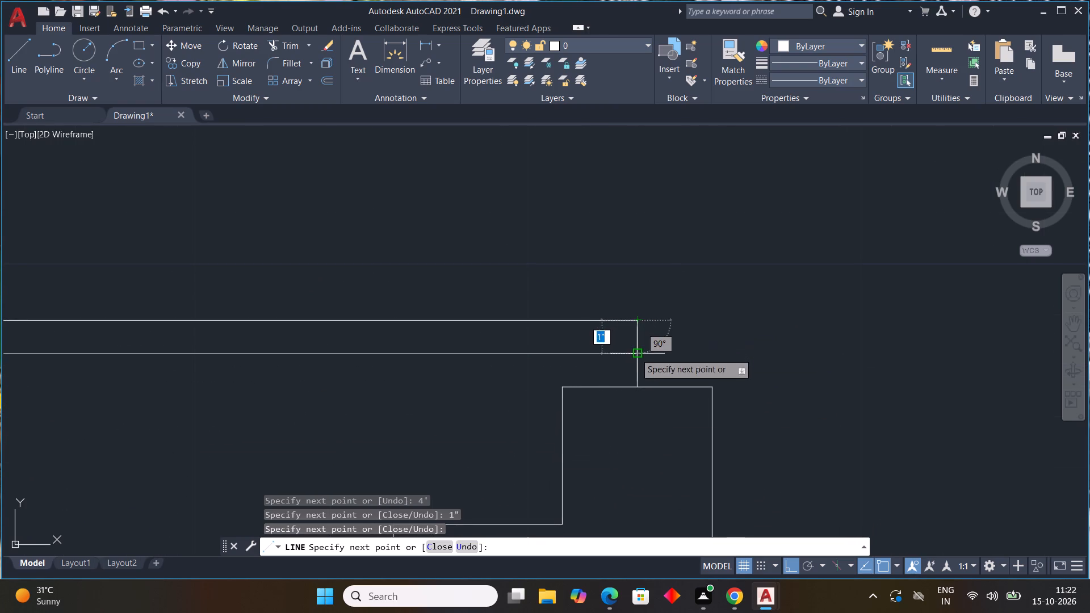
{"action": "left_click", "coordinate": [636, 353]}
{"action": "key", "text": "Escape"}
{"action": "scroll", "coordinate": [349, 298], "scroll_direction": "down", "scroll_amount": 3}
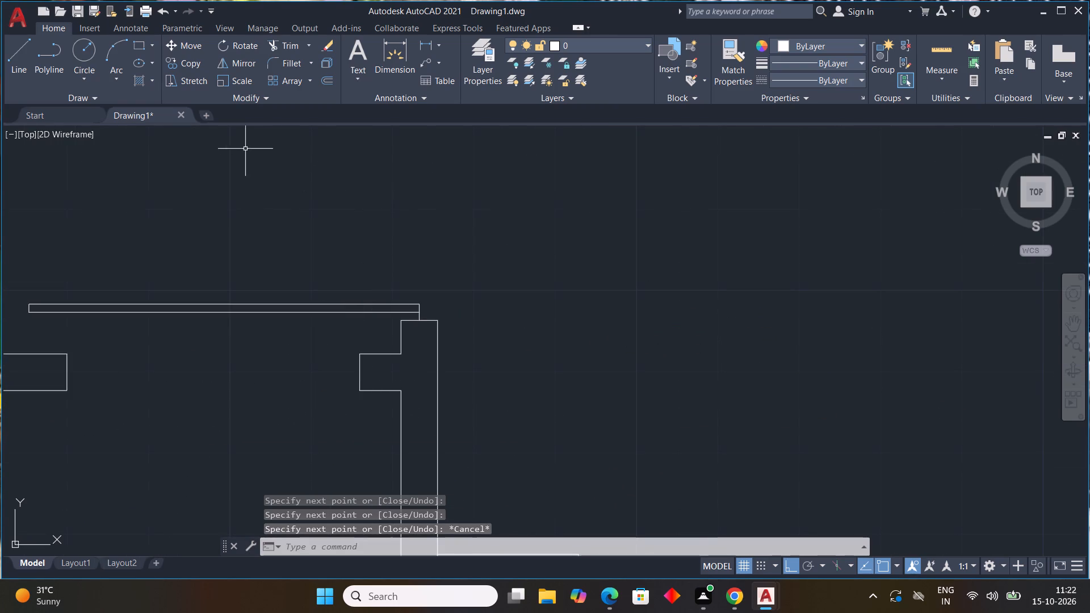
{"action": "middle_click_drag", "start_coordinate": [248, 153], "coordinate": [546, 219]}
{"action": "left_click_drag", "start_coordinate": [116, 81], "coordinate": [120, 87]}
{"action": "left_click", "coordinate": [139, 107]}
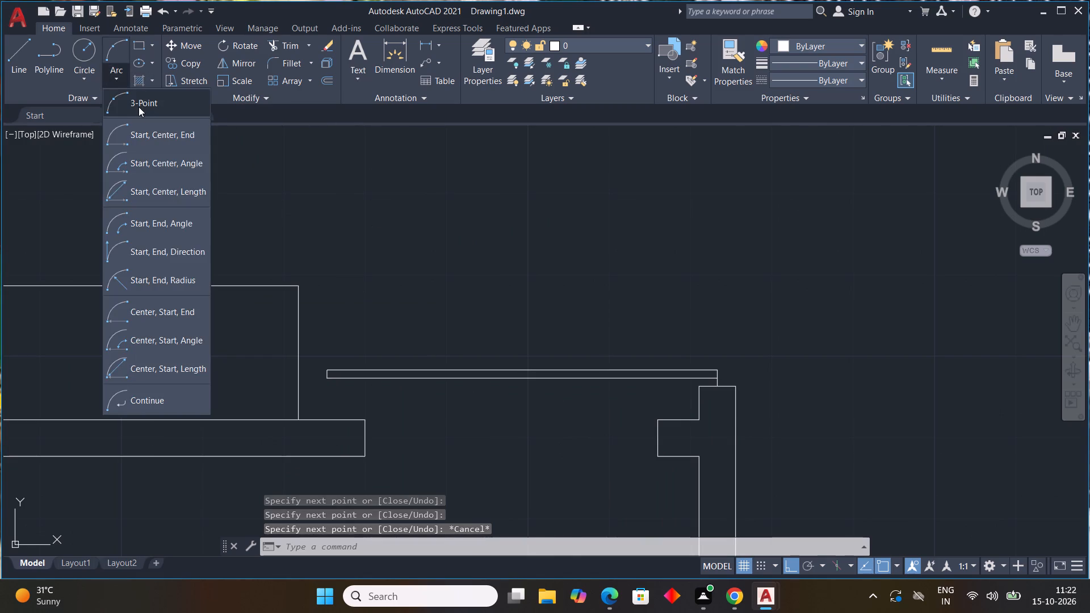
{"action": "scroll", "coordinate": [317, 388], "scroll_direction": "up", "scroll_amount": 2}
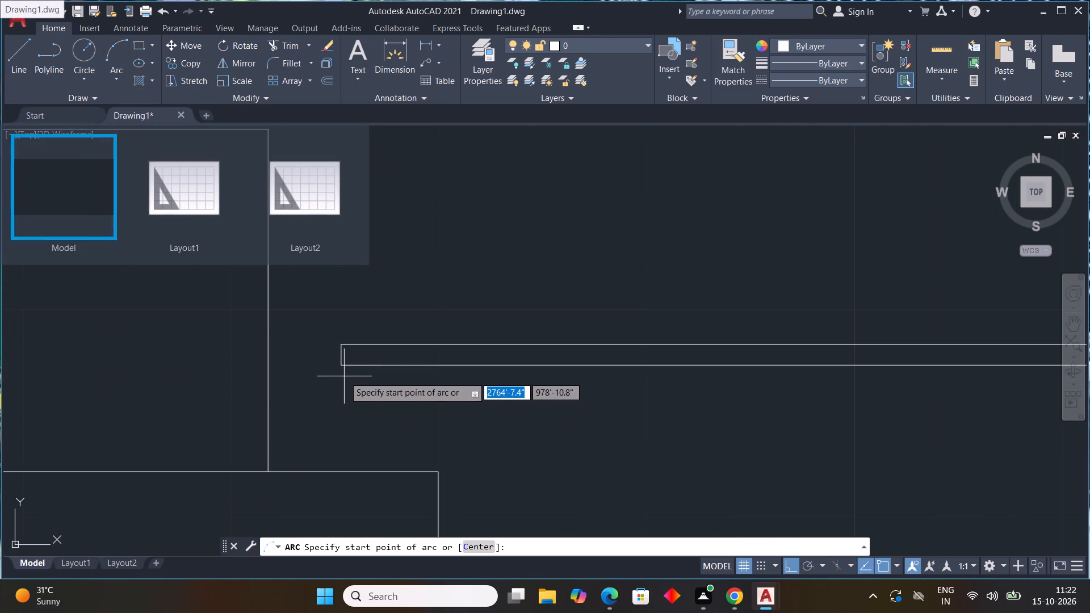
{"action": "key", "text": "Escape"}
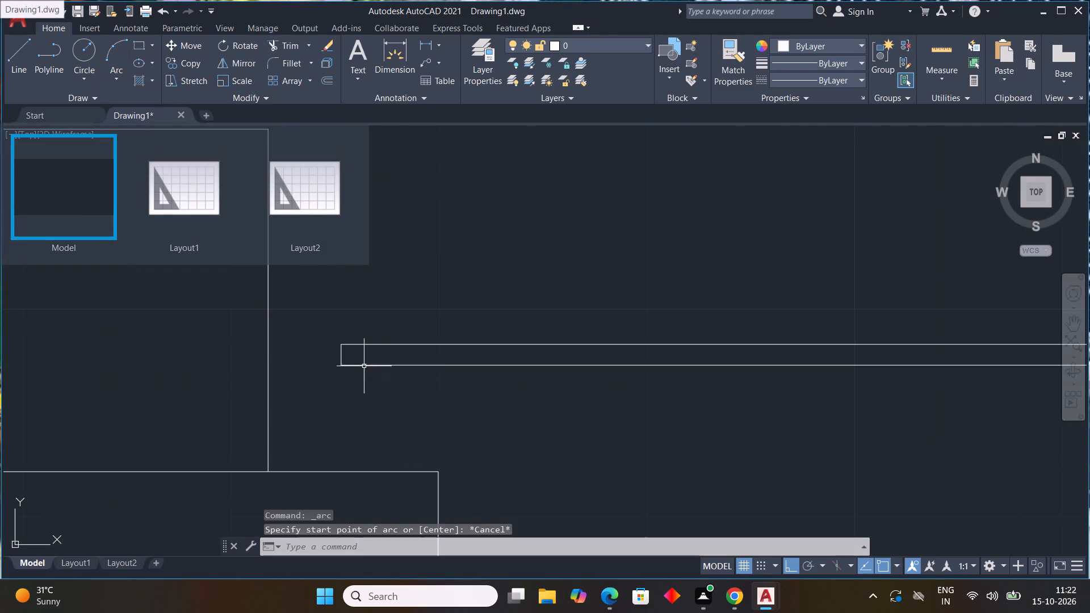
Draw the upper-left door's swing as a three-point arc through the leaf's lower and upper free-end corners to the upper partition's lower-end midpoint.
{"action": "scroll", "coordinate": [389, 360], "scroll_direction": "down", "scroll_amount": 6}
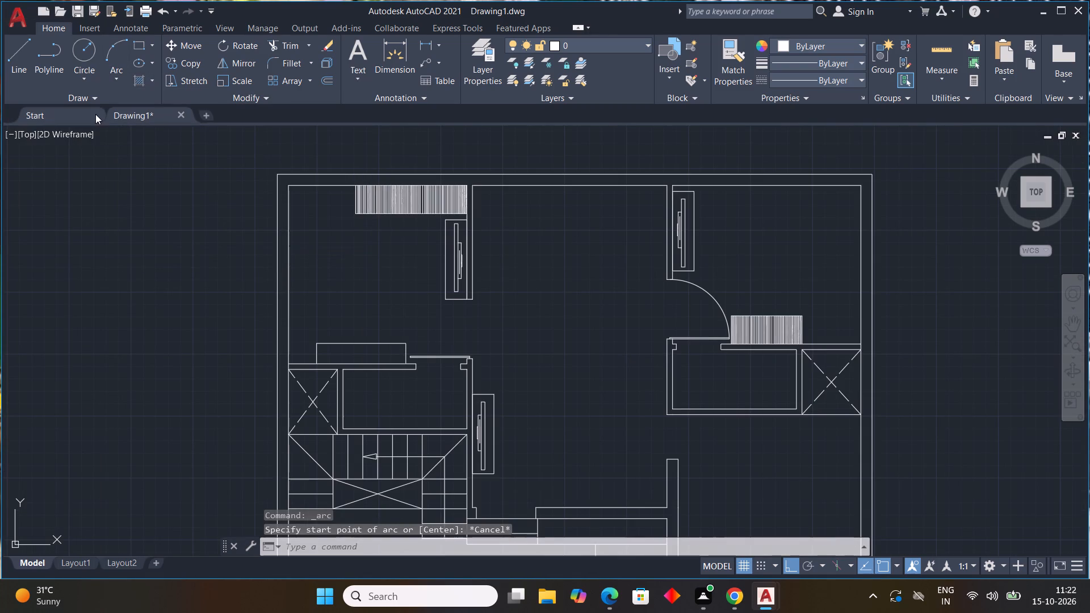
{"action": "scroll", "coordinate": [417, 357], "scroll_direction": "up", "scroll_amount": 3}
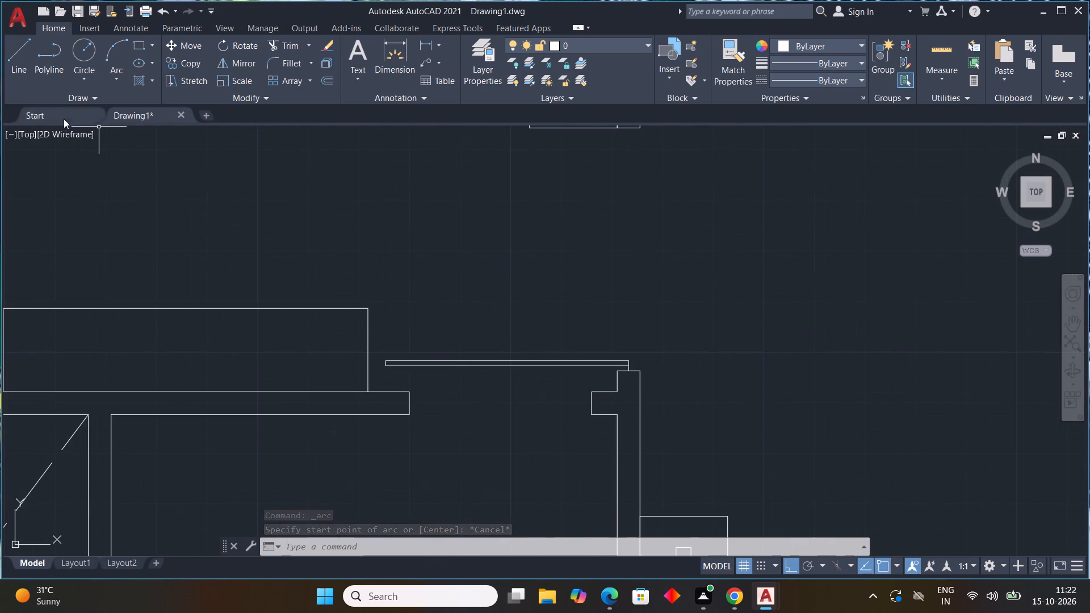
{"action": "left_click", "coordinate": [119, 88]}
{"action": "left_click", "coordinate": [123, 77]}
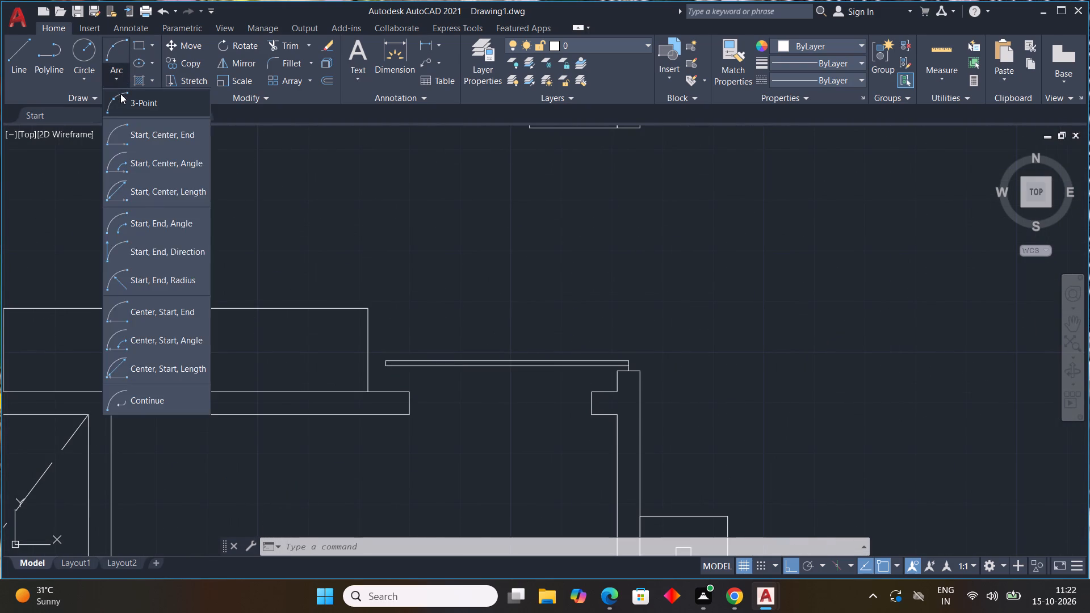
{"action": "left_click", "coordinate": [120, 94]}
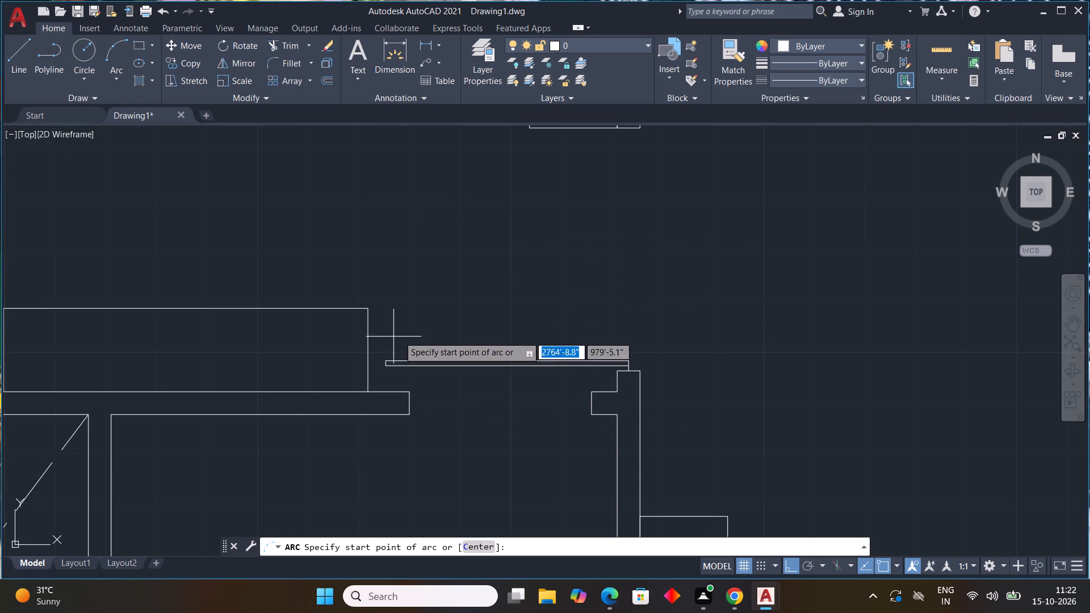
{"action": "scroll", "coordinate": [412, 328], "scroll_direction": "up", "scroll_amount": 1}
{"action": "middle_click_drag", "start_coordinate": [412, 328], "coordinate": [535, 228]}
{"action": "left_click", "coordinate": [491, 292]}
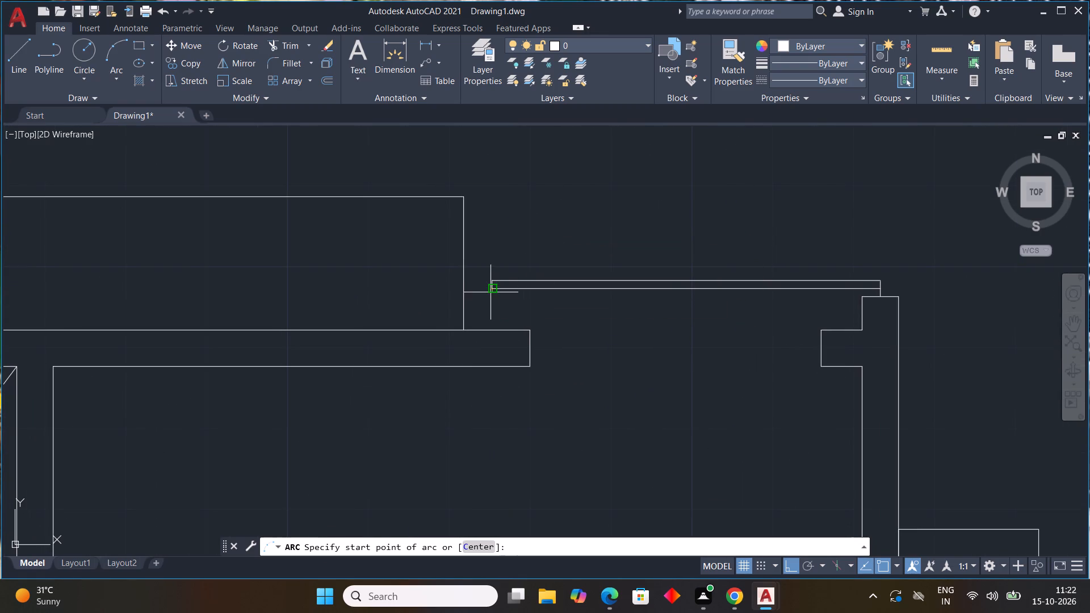
{"action": "left_click", "coordinate": [488, 279]}
{"action": "scroll", "coordinate": [635, 213], "scroll_direction": "down", "scroll_amount": 1}
{"action": "middle_click_drag", "start_coordinate": [633, 213], "coordinate": [508, 359]}
{"action": "scroll", "coordinate": [521, 342], "scroll_direction": "down", "scroll_amount": 1}
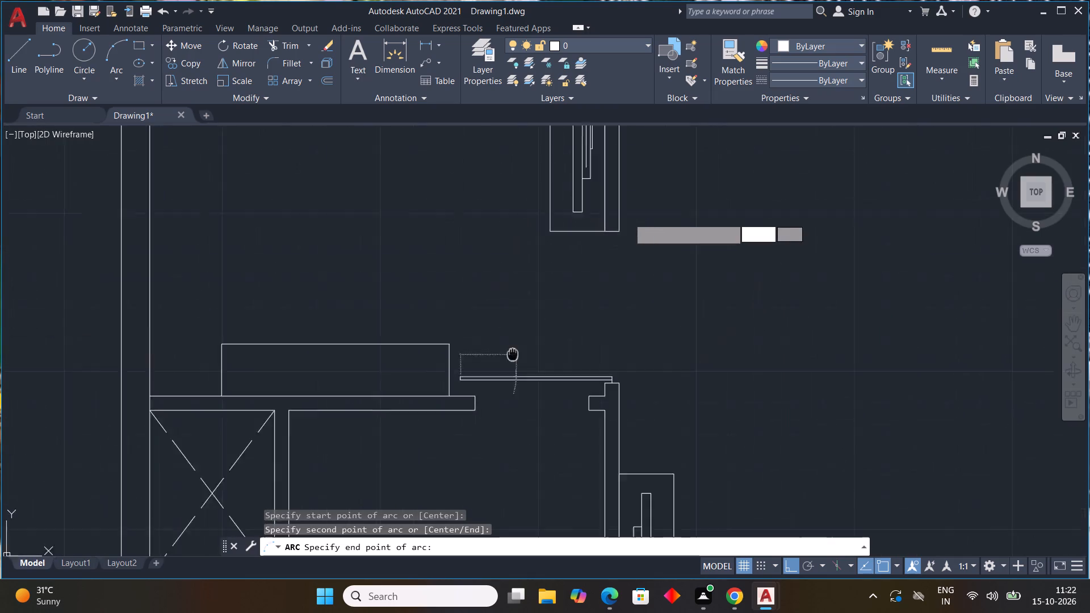
{"action": "middle_click_drag", "start_coordinate": [508, 359], "coordinate": [456, 413]}
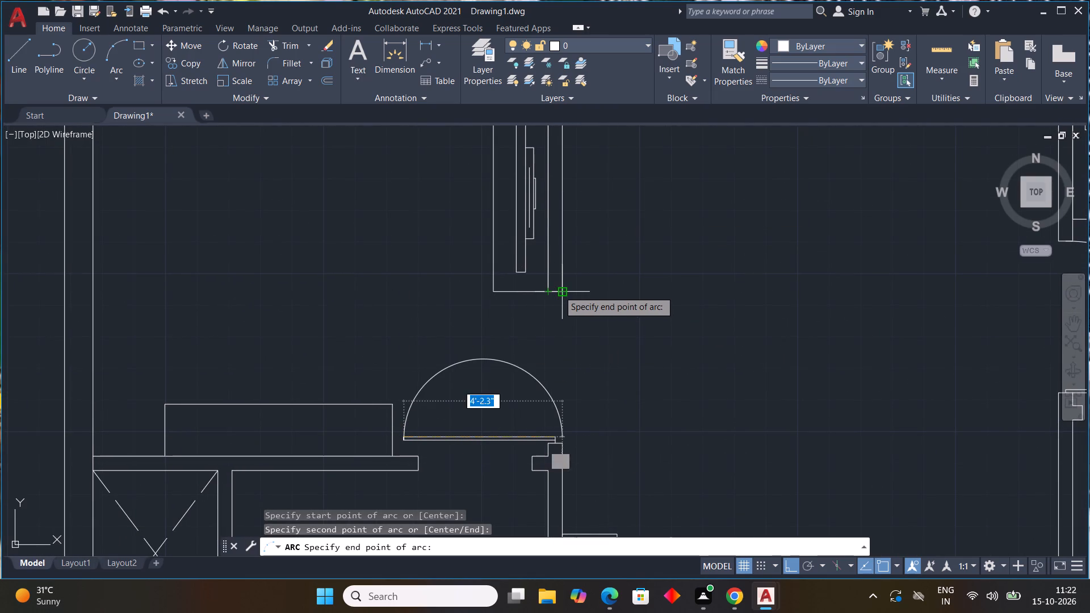
{"action": "left_click", "coordinate": [554, 291]}
{"action": "scroll", "coordinate": [581, 324], "scroll_direction": "down", "scroll_amount": 4}
{"action": "middle_click_drag", "start_coordinate": [564, 405], "coordinate": [563, 402]}
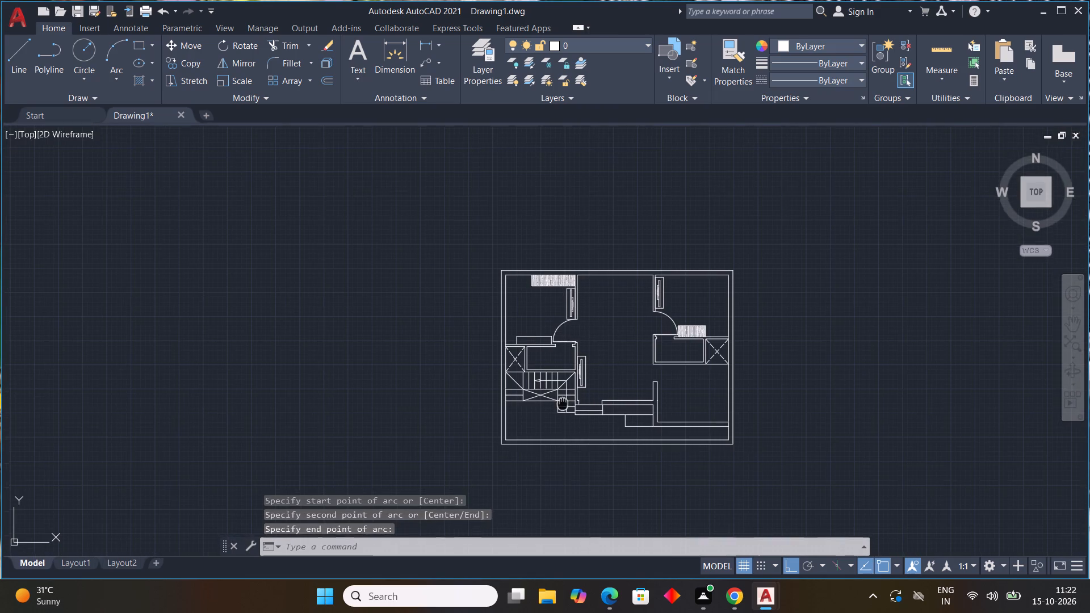
{"action": "middle_click_drag", "start_coordinate": [563, 402], "coordinate": [487, 336]}
{"action": "scroll", "coordinate": [606, 282], "scroll_direction": "up", "scroll_amount": 3}
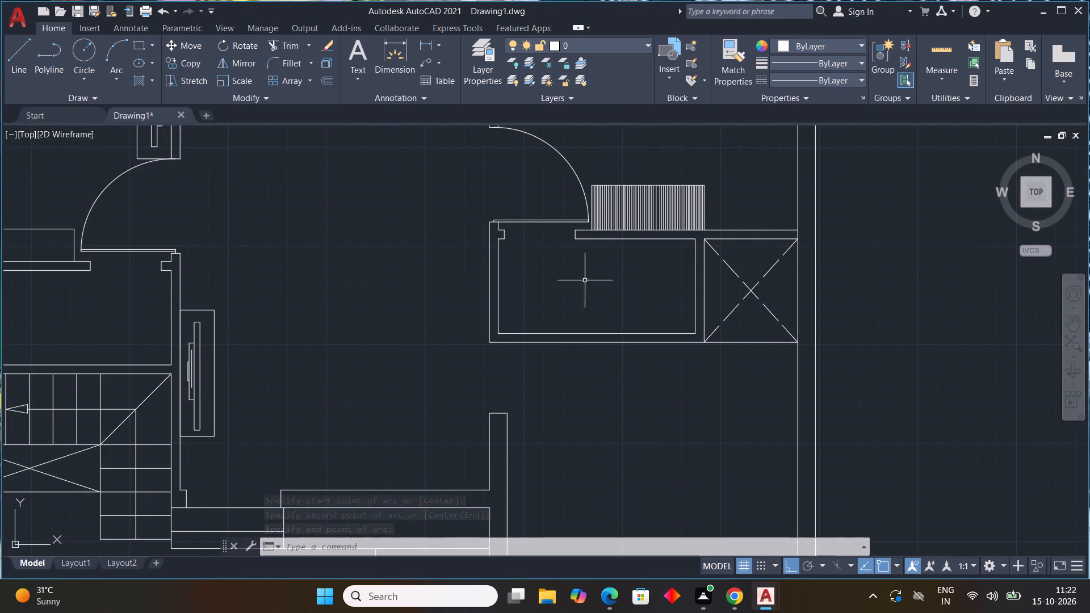
Draw the right small room's door leaf from the notch end's midpoint: 1" down, 2' down, 1" right, up level with the notch's upper corner, back to it.
{"action": "type", "text": "L"}
{"action": "key", "text": "space"}
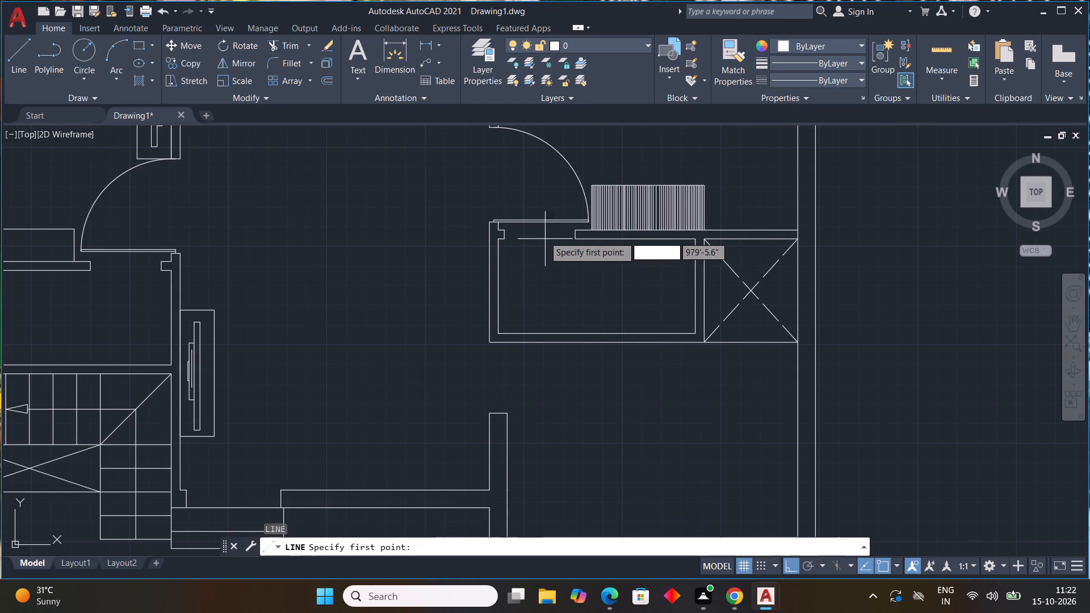
{"action": "scroll", "coordinate": [517, 228], "scroll_direction": "up", "scroll_amount": 2}
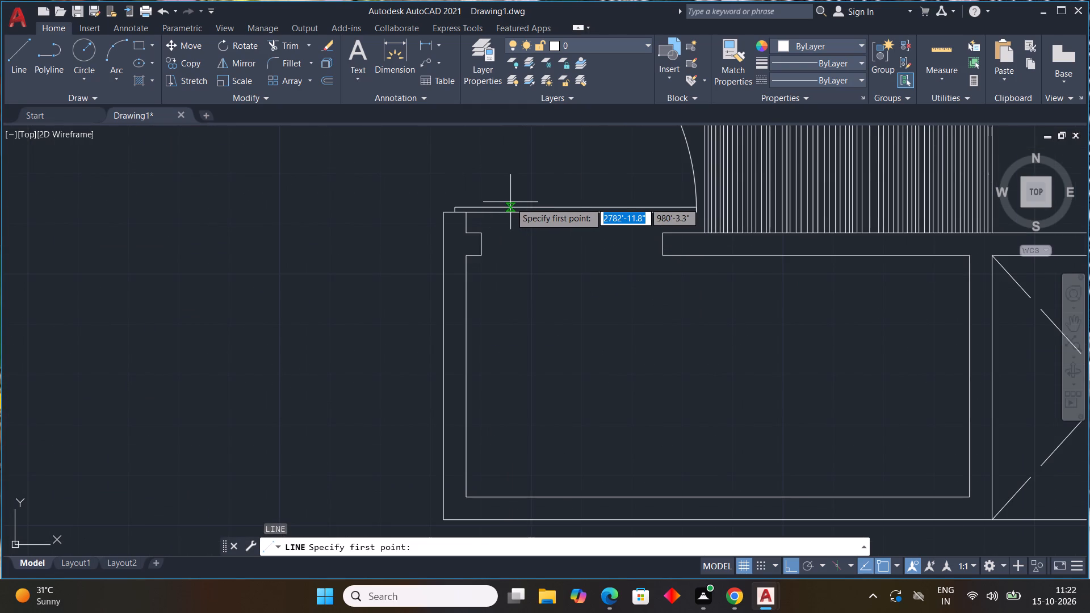
{"action": "scroll", "coordinate": [503, 275], "scroll_direction": "down", "scroll_amount": 1}
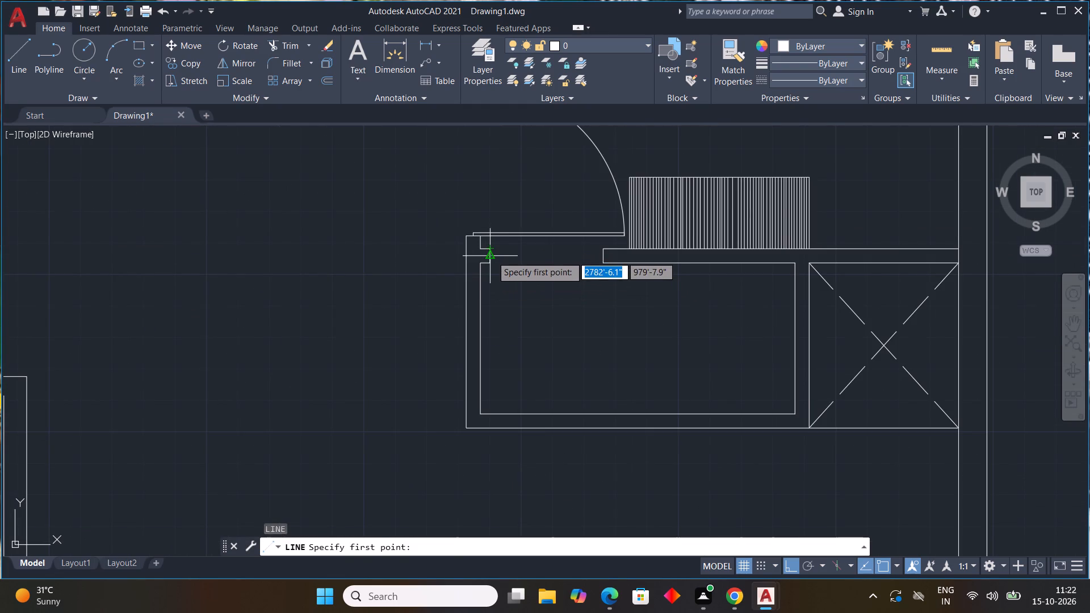
{"action": "left_click", "coordinate": [492, 256]}
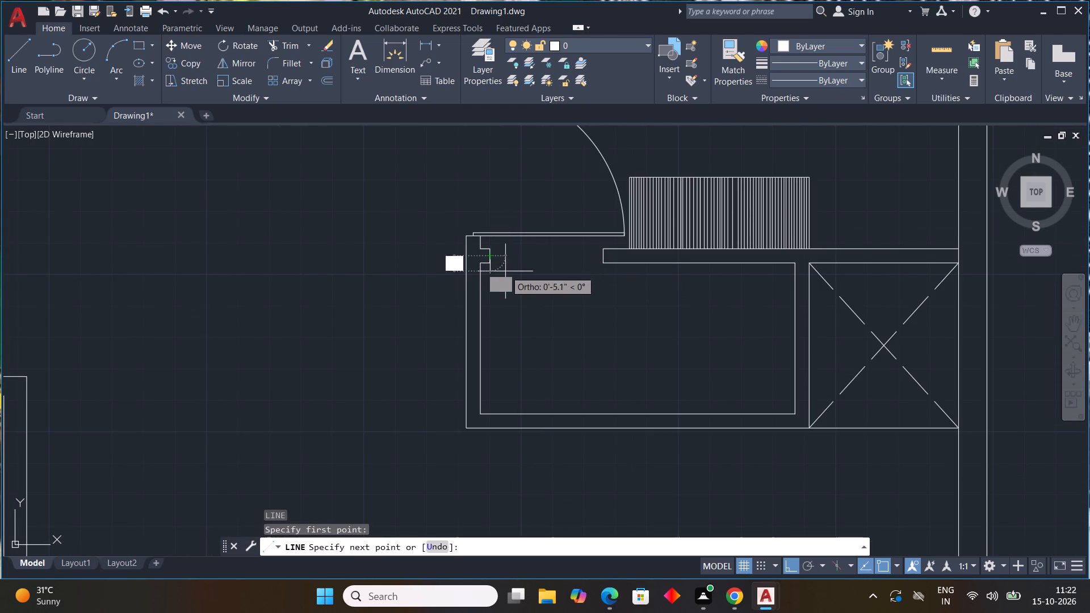
{"action": "key", "text": "1"}
{"action": "key", "text": "shift+quotedbl"}
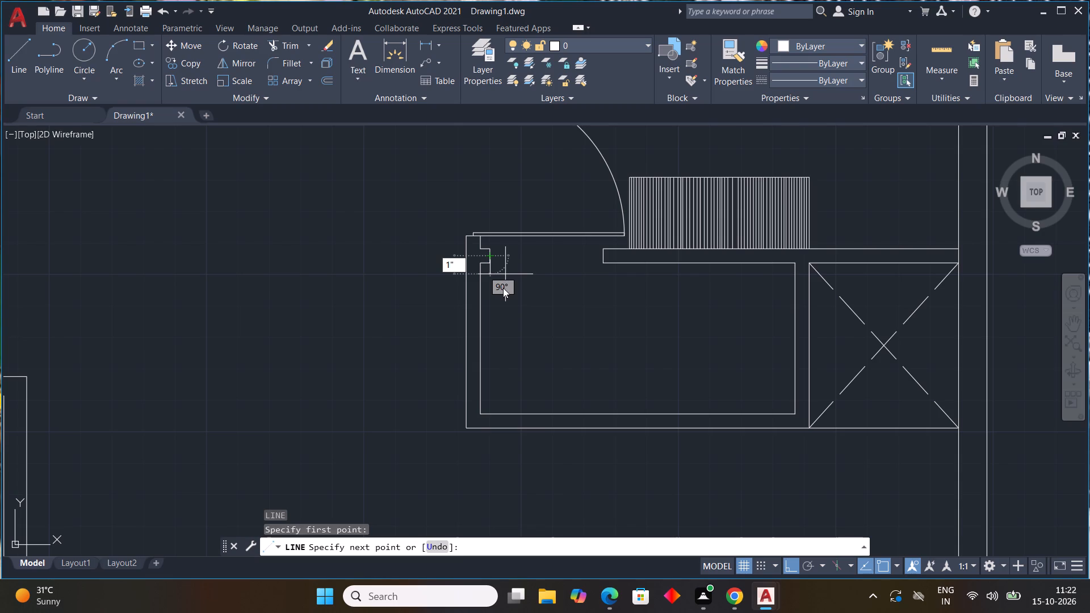
{"action": "key", "text": "space"}
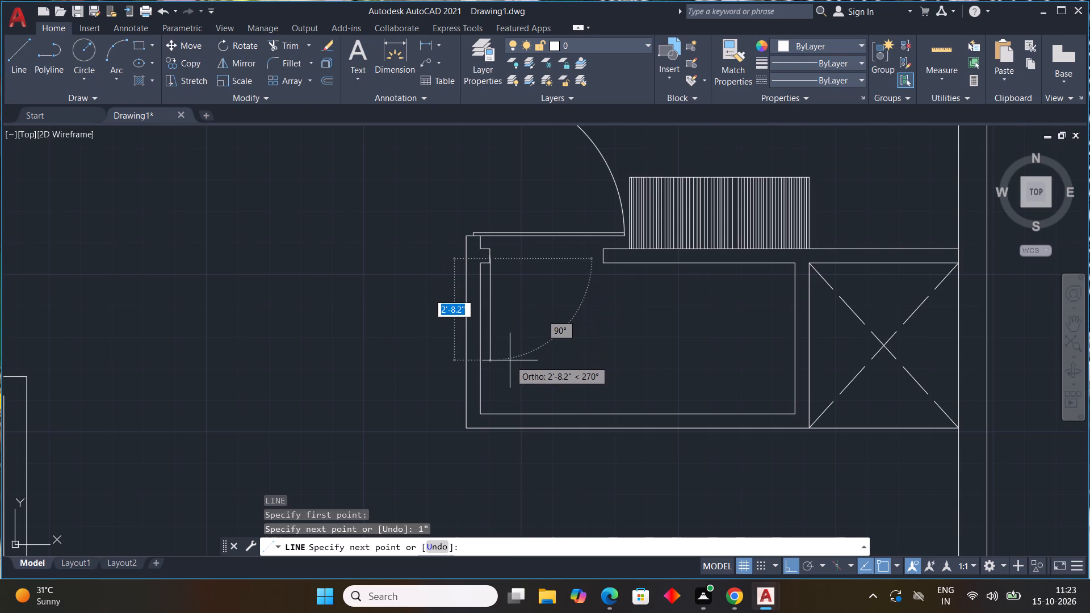
{"action": "key", "text": "2"}
{"action": "key", "text": "apostrophe"}
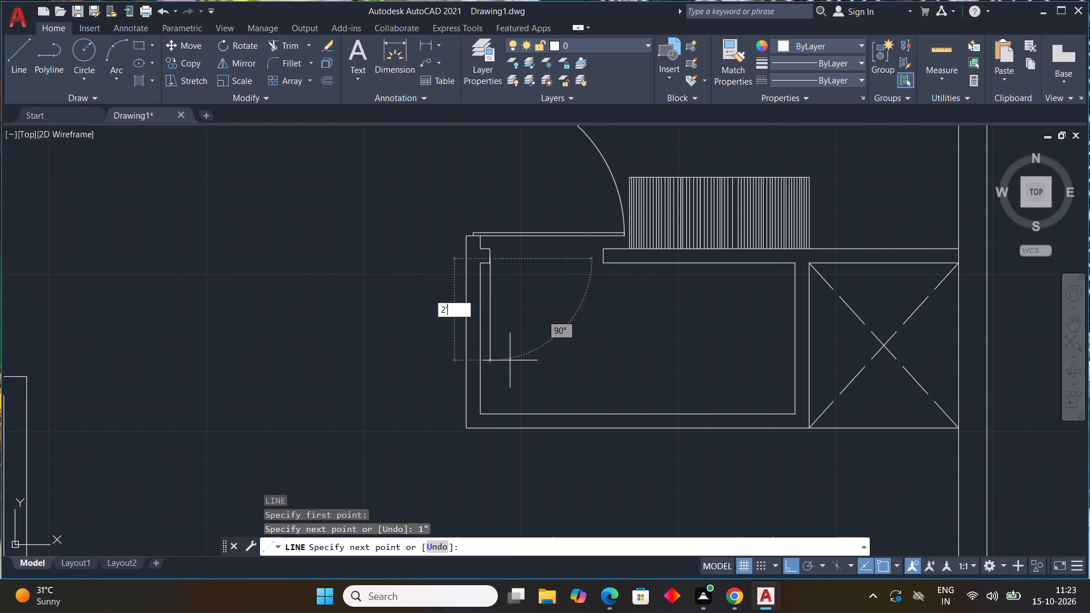
{"action": "key", "text": "Return"}
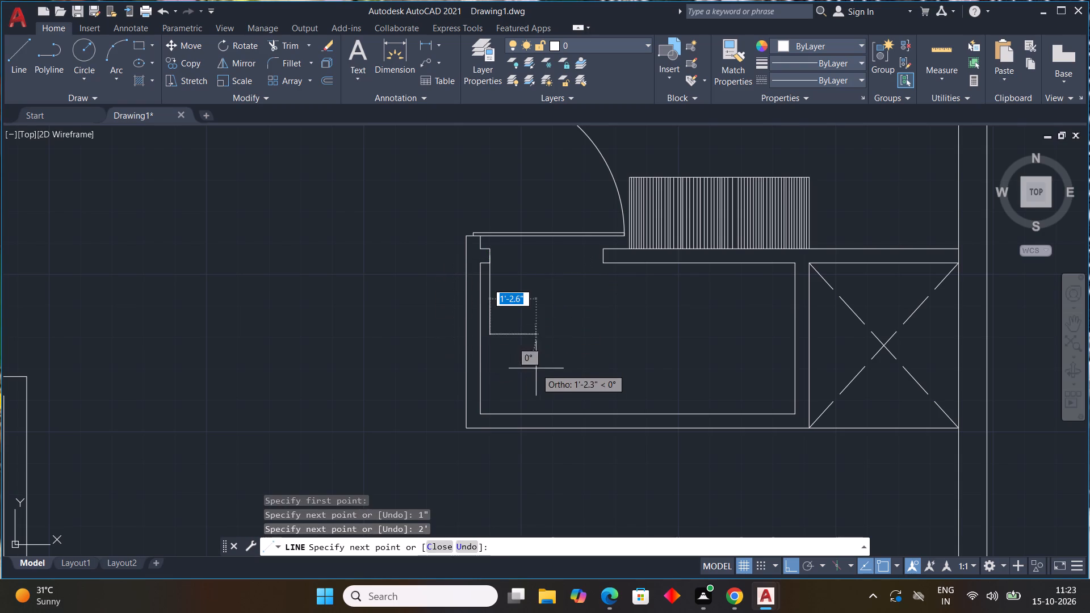
{"action": "key", "text": "1"}
{"action": "key", "text": "shift+quotedbl"}
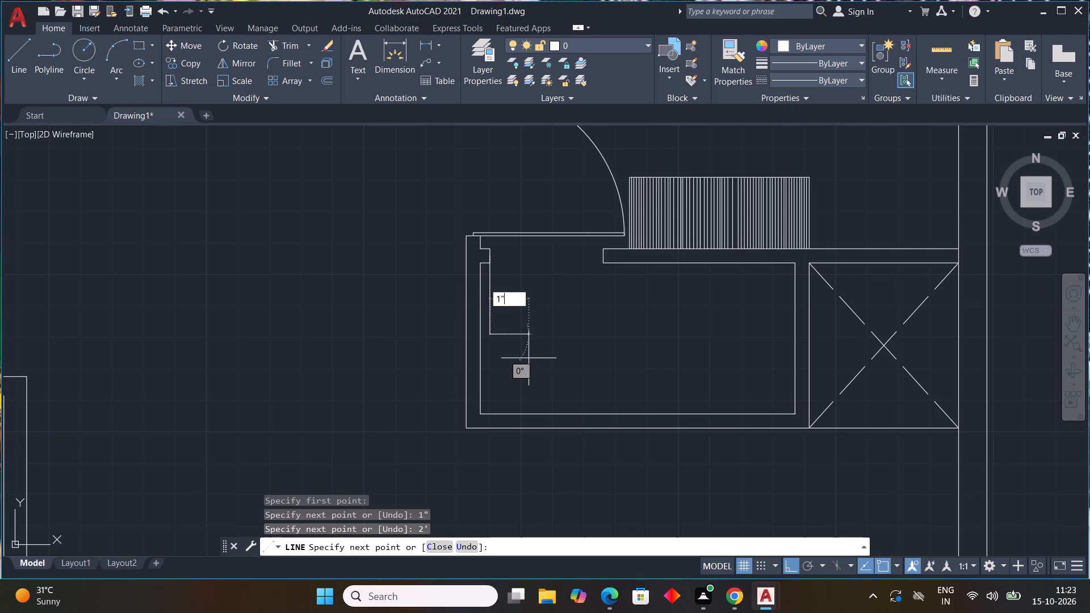
{"action": "key", "text": "Return"}
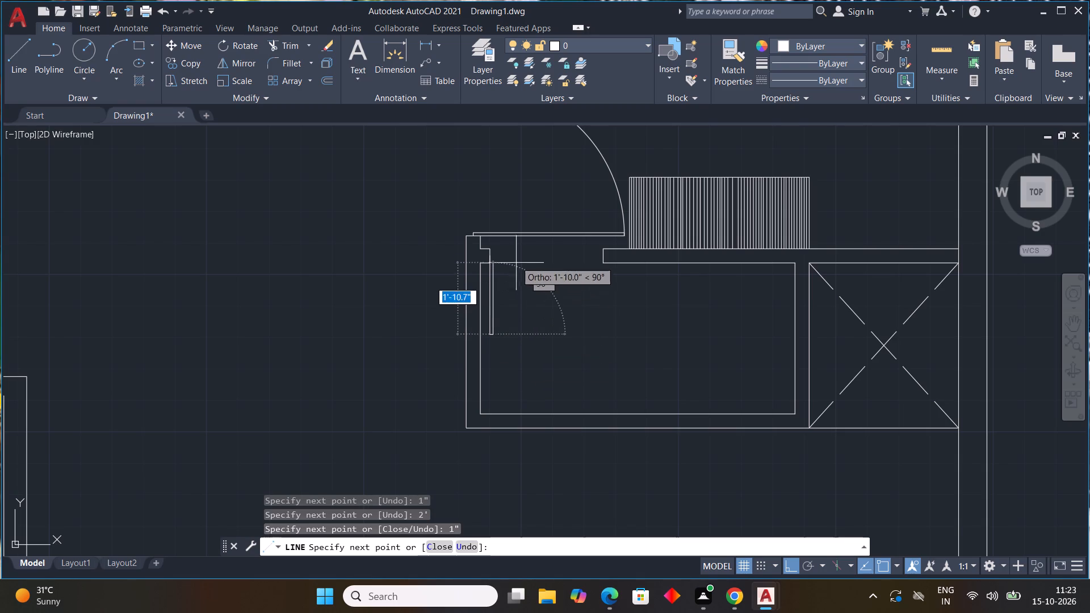
{"action": "middle_click_drag", "start_coordinate": [514, 270], "coordinate": [572, 306]}
{"action": "scroll", "coordinate": [566, 300], "scroll_direction": "up", "scroll_amount": 2}
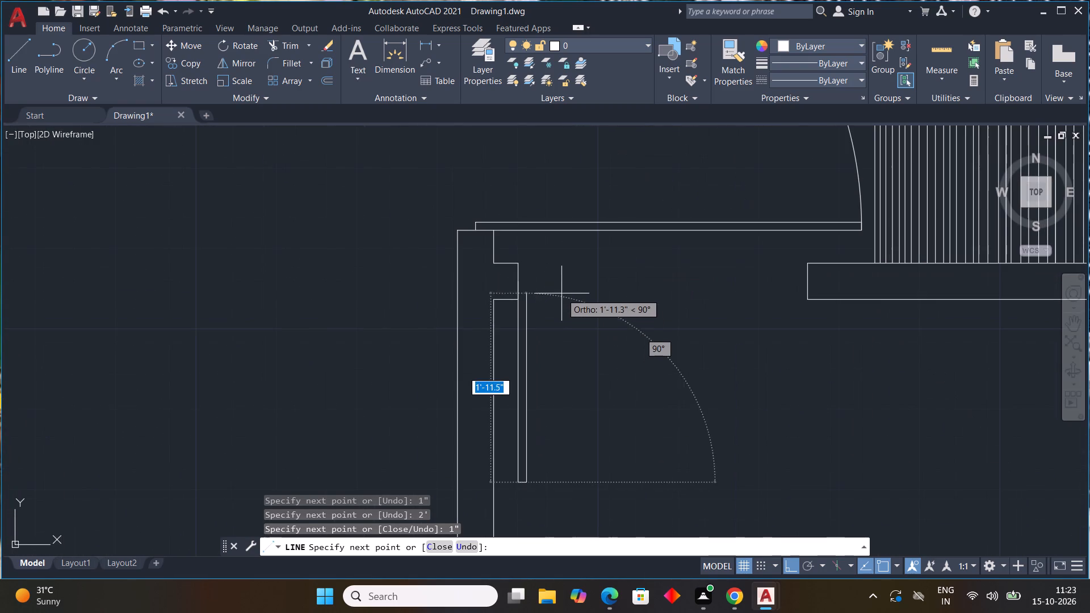
{"action": "scroll", "coordinate": [555, 270], "scroll_direction": "up", "scroll_amount": 3}
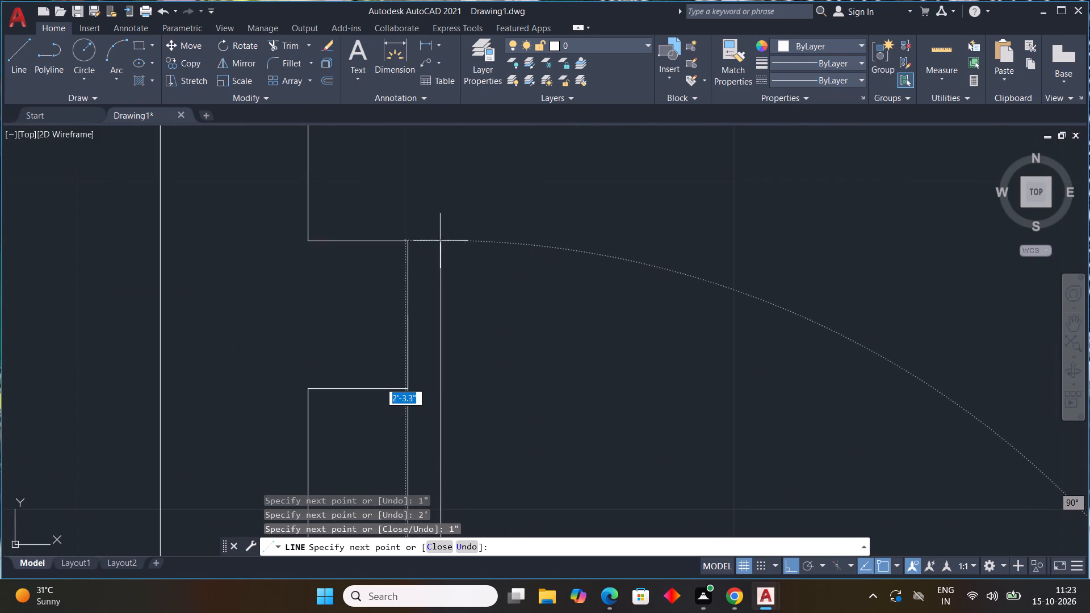
{"action": "left_click", "coordinate": [440, 241]}
{"action": "left_click", "coordinate": [409, 238]}
{"action": "key", "text": "Escape"}
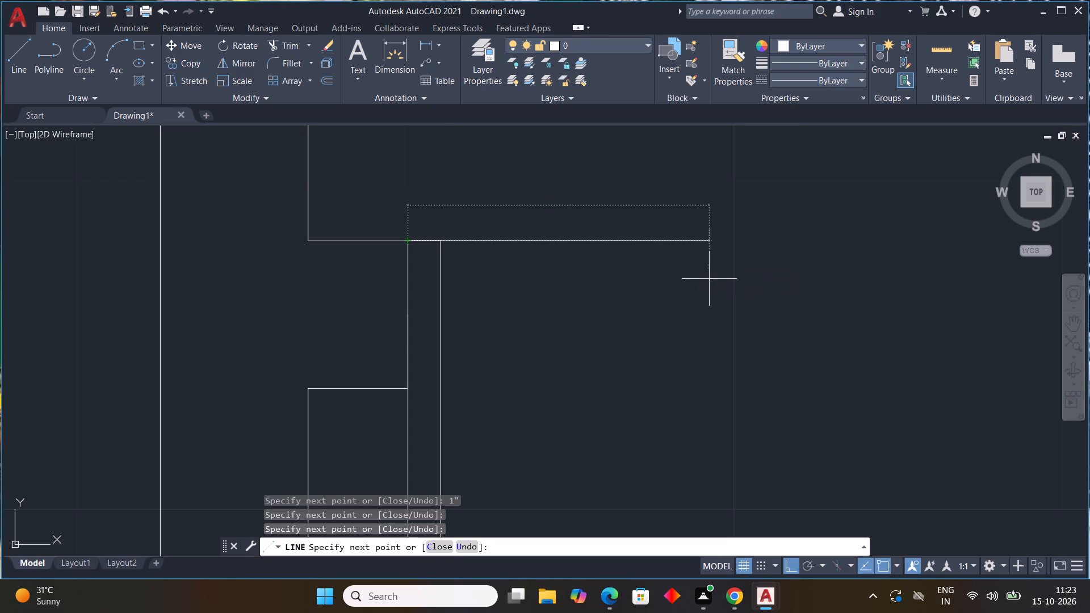
Outline a 1' leftward, 4.5" thick extension on the end of the partition below the right hatched row.
{"action": "scroll", "coordinate": [708, 283], "scroll_direction": "down", "scroll_amount": 4}
{"action": "middle_click_drag", "start_coordinate": [769, 357], "coordinate": [606, 372]}
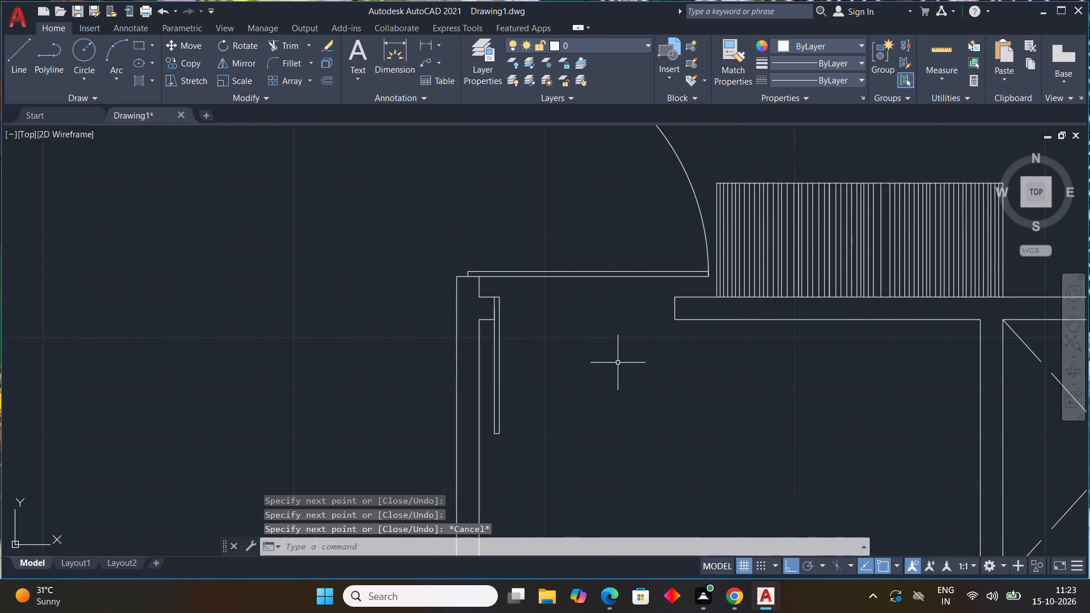
{"action": "key", "text": "l"}
{"action": "key", "text": "space"}
{"action": "scroll", "coordinate": [674, 290], "scroll_direction": "up", "scroll_amount": 1}
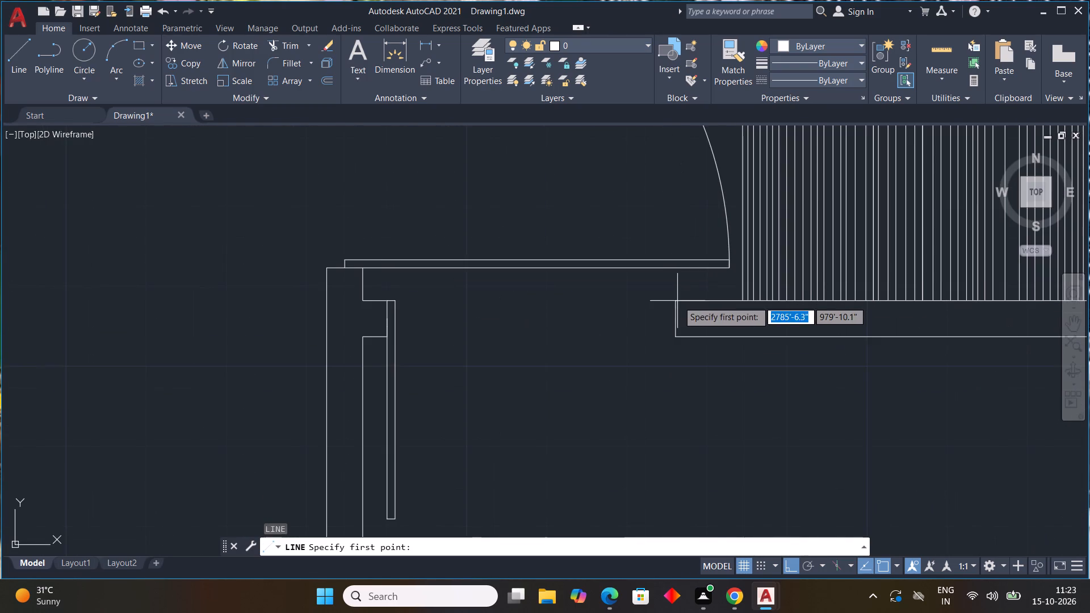
{"action": "left_click", "coordinate": [678, 301]}
{"action": "key", "text": "1"}
{"action": "key", "text": "apostrophe"}
{"action": "key", "text": "Return"}
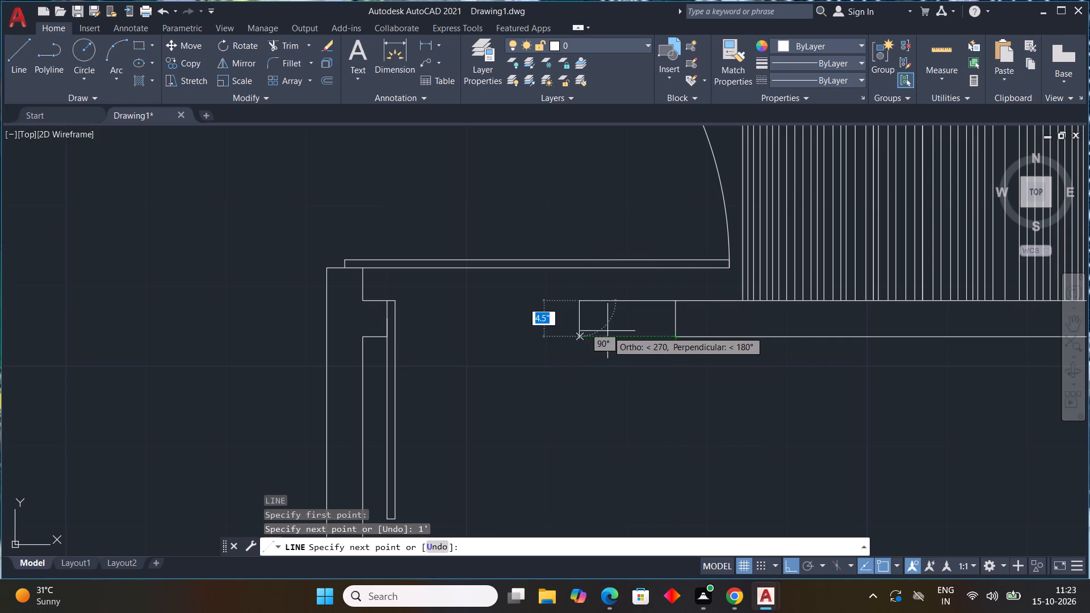
{"action": "left_click", "coordinate": [581, 337]}
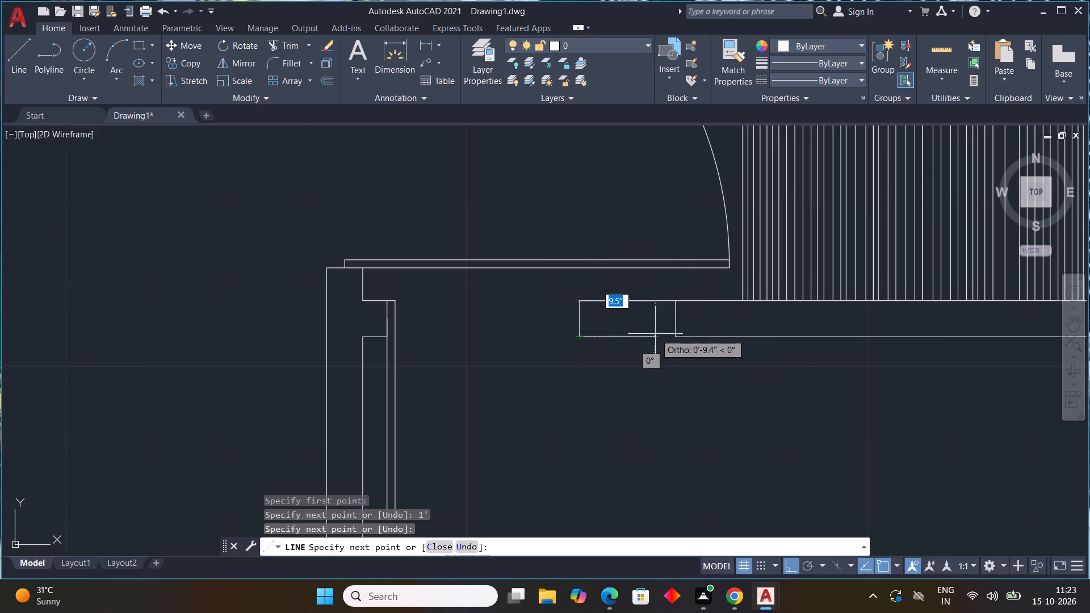
{"action": "left_click", "coordinate": [674, 336]}
{"action": "key", "text": "Escape"}
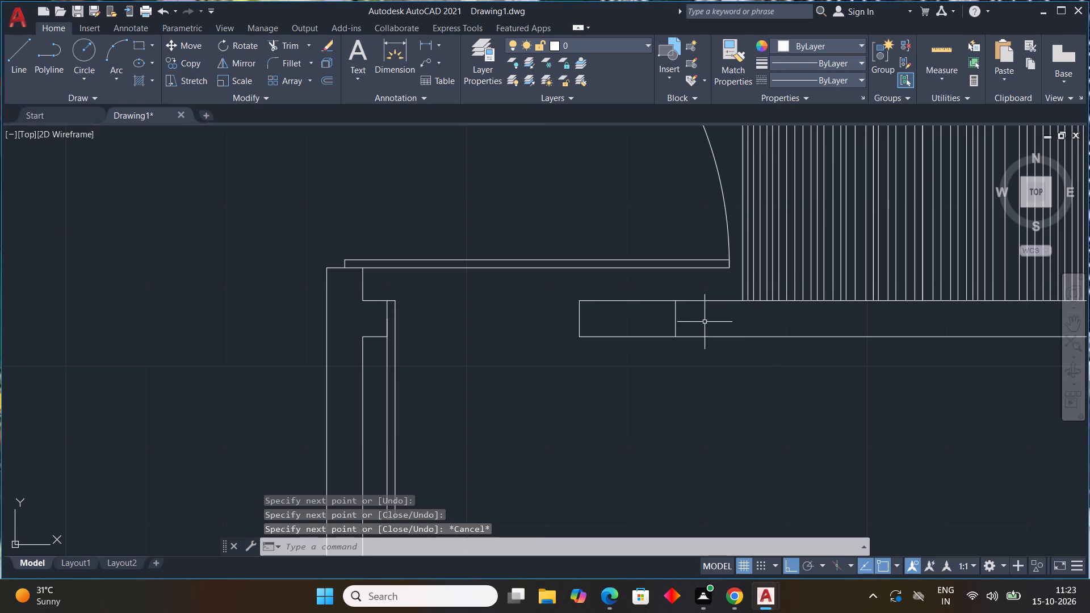
Erase the old end line of the extended partition below the right hatched row.
{"action": "left_click", "coordinate": [680, 321]}
{"action": "left_click", "coordinate": [612, 321]}
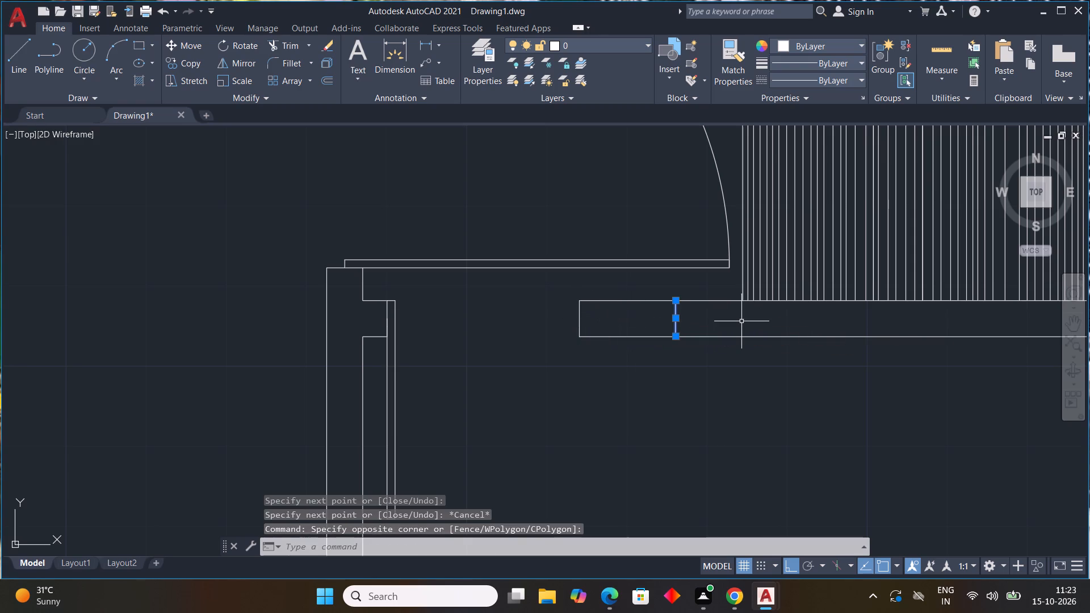
{"action": "key", "text": "Delete"}
Draw the right small room's door swing as a three-point arc through the leaf's lower-left and lower-right corners to the partition end's midpoint.
{"action": "scroll", "coordinate": [735, 323], "scroll_direction": "down", "scroll_amount": 3}
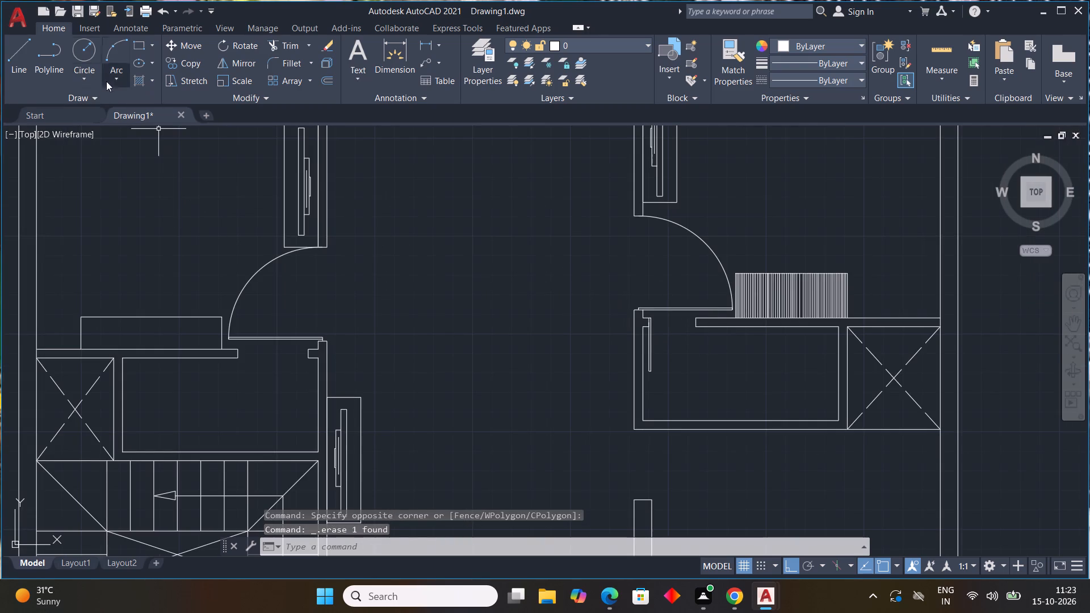
{"action": "left_click", "coordinate": [114, 83]}
{"action": "left_click", "coordinate": [126, 95]}
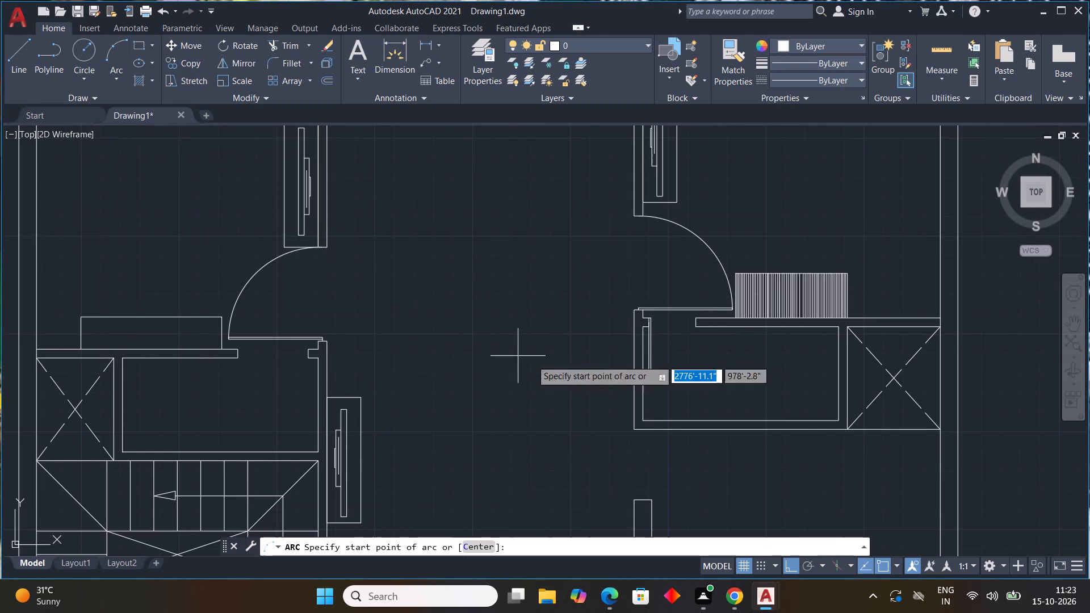
{"action": "scroll", "coordinate": [693, 367], "scroll_direction": "up", "scroll_amount": 3}
{"action": "middle_click_drag", "start_coordinate": [659, 371], "coordinate": [627, 304]}
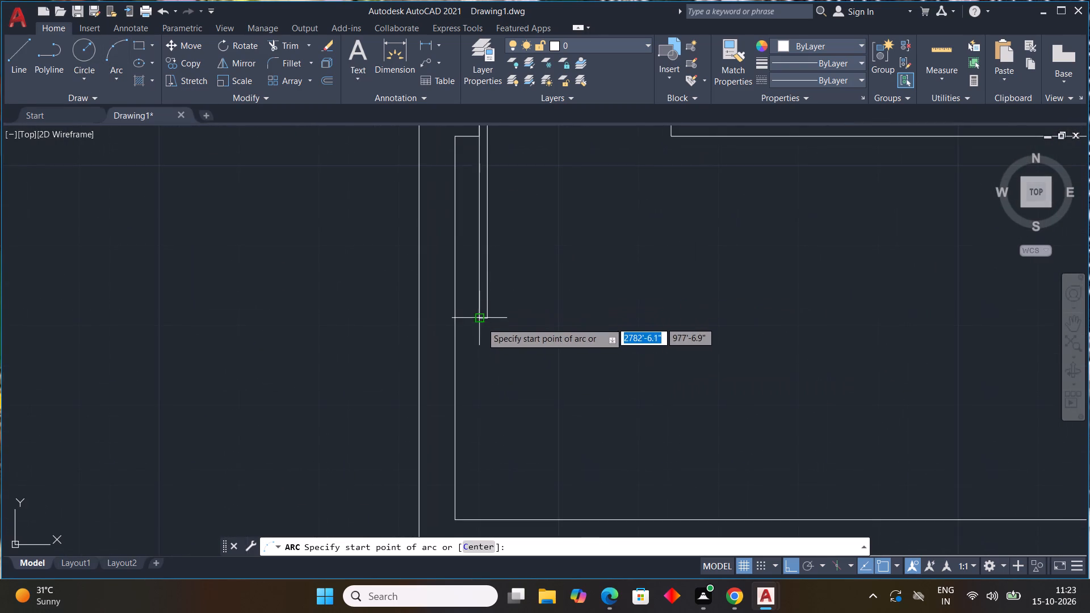
{"action": "left_click_drag", "start_coordinate": [475, 322], "coordinate": [489, 326]}
{"action": "left_click", "coordinate": [486, 324]}
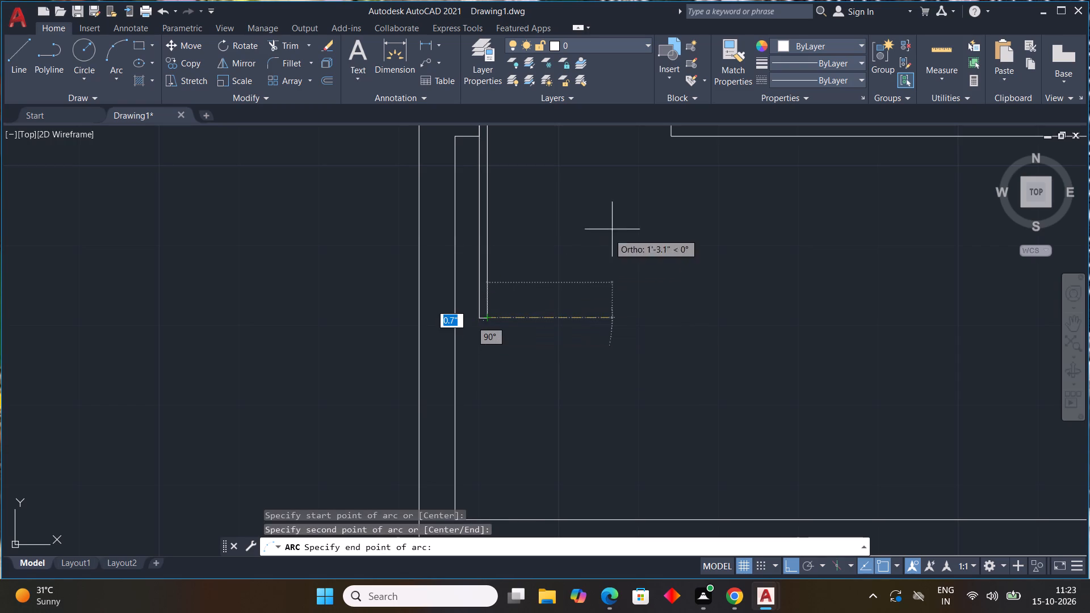
{"action": "middle_click_drag", "start_coordinate": [652, 199], "coordinate": [585, 390]}
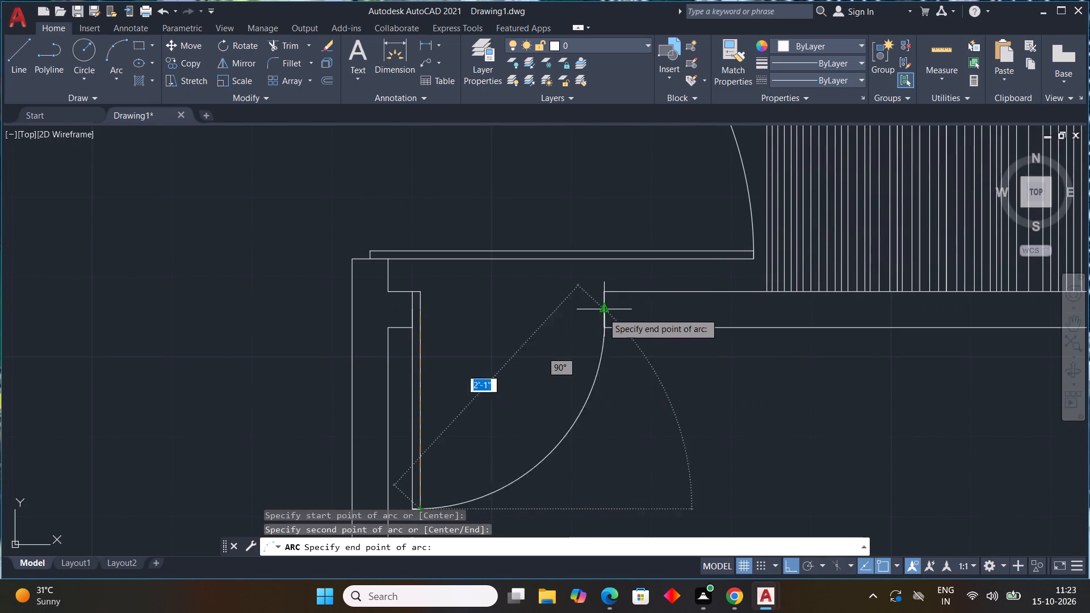
{"action": "left_click", "coordinate": [602, 313]}
Outline a 1' rightward, 4.5" thick extension on the partition end at the left small room's doorway above the staircase.
{"action": "scroll", "coordinate": [670, 369], "scroll_direction": "down", "scroll_amount": 3}
{"action": "middle_click_drag", "start_coordinate": [467, 397], "coordinate": [567, 399]}
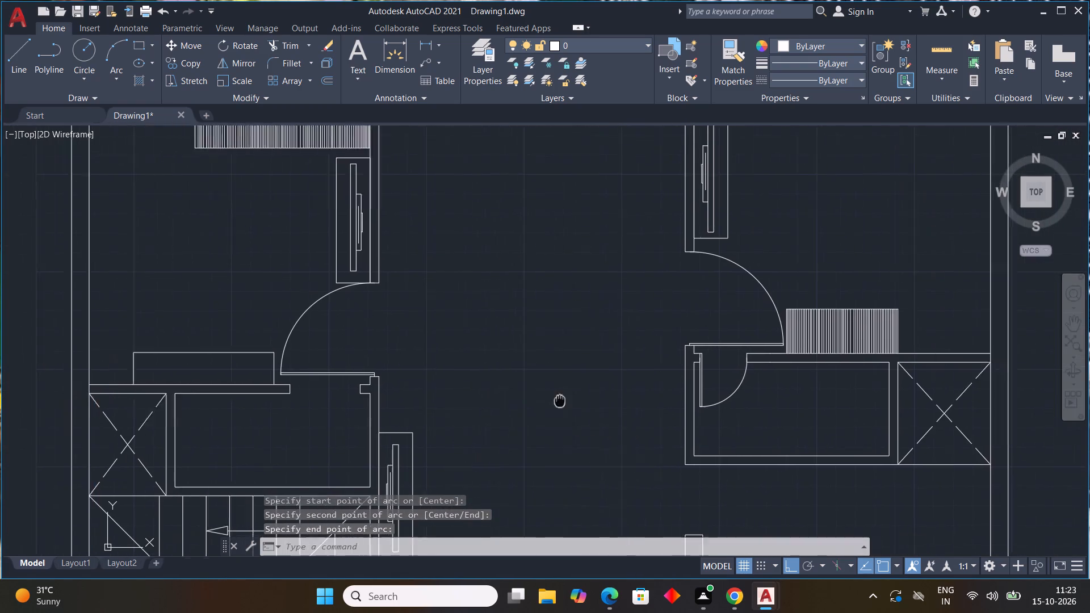
{"action": "middle_click_drag", "start_coordinate": [567, 399], "coordinate": [747, 370]}
{"action": "scroll", "coordinate": [499, 351], "scroll_direction": "up", "scroll_amount": 2}
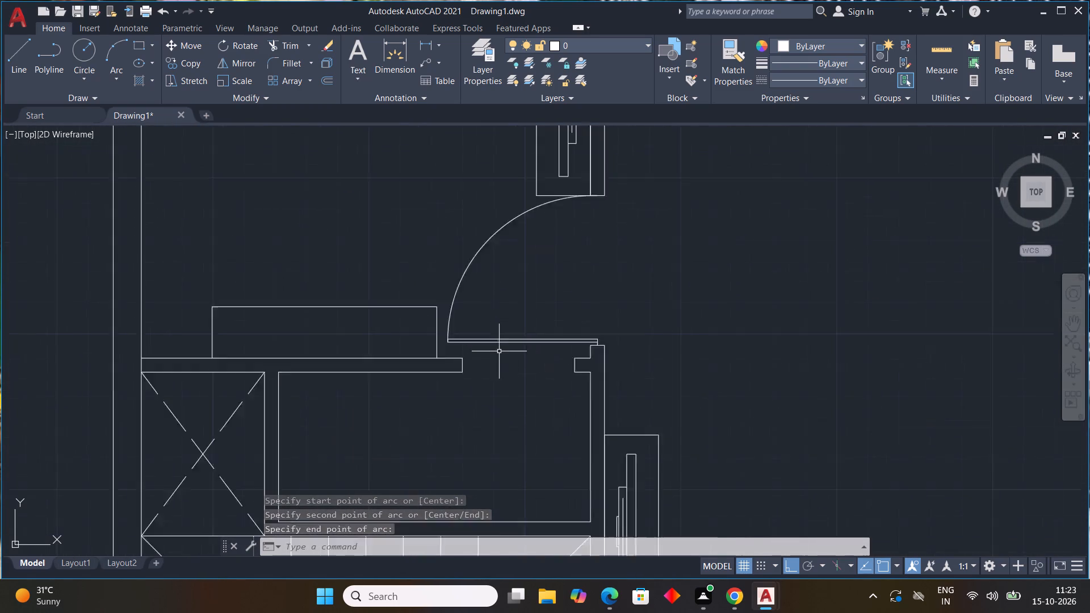
{"action": "scroll", "coordinate": [499, 351], "scroll_direction": "up", "scroll_amount": 1}
{"action": "type", "text": "L"}
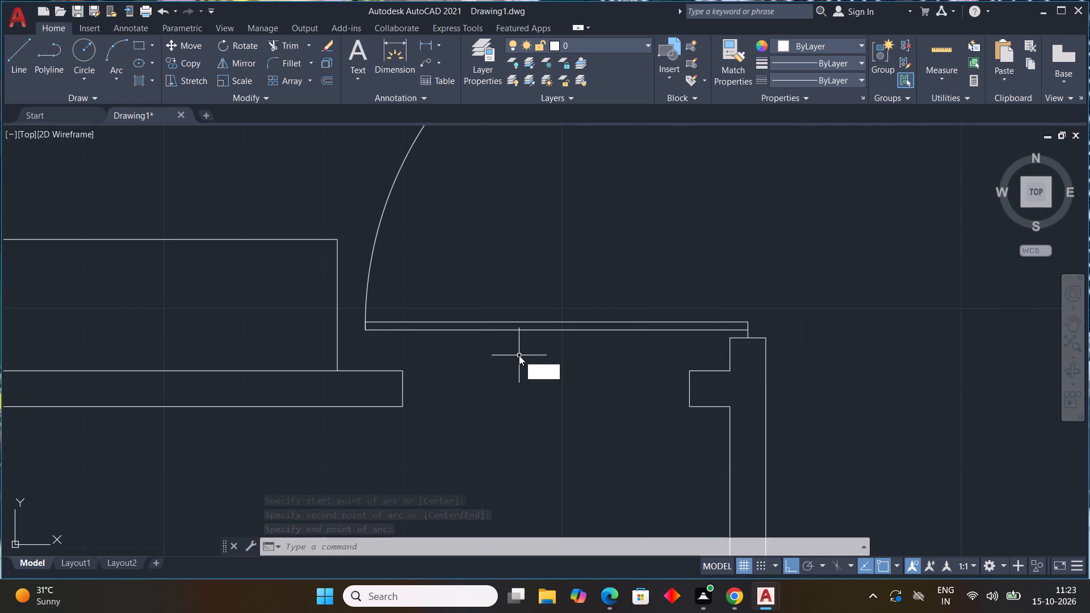
{"action": "key", "text": "space"}
{"action": "left_click", "coordinate": [402, 370]}
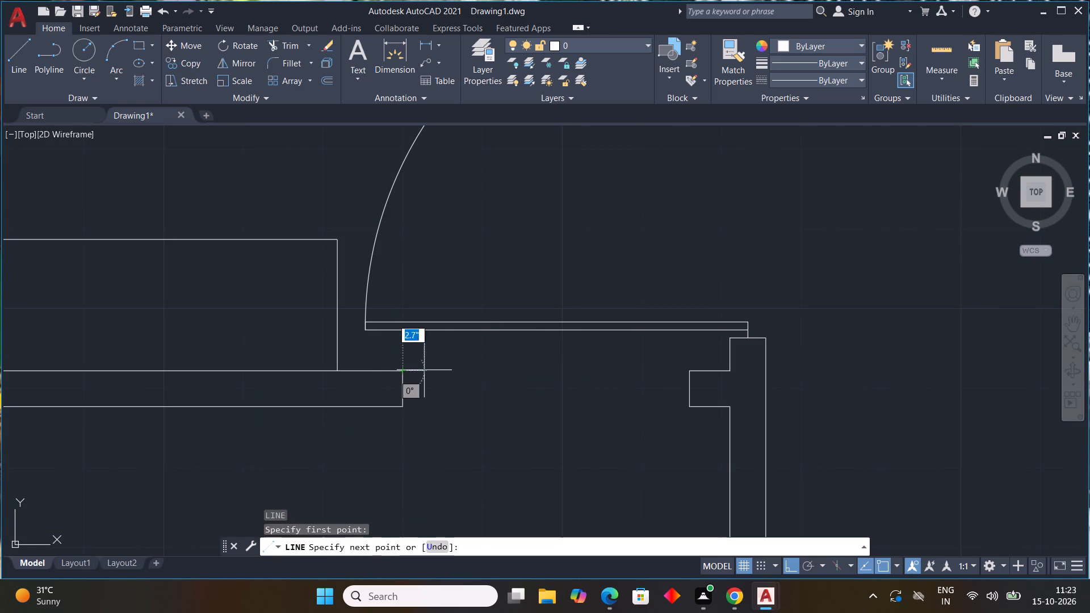
{"action": "key", "text": "1"}
{"action": "key", "text": "apostrophe"}
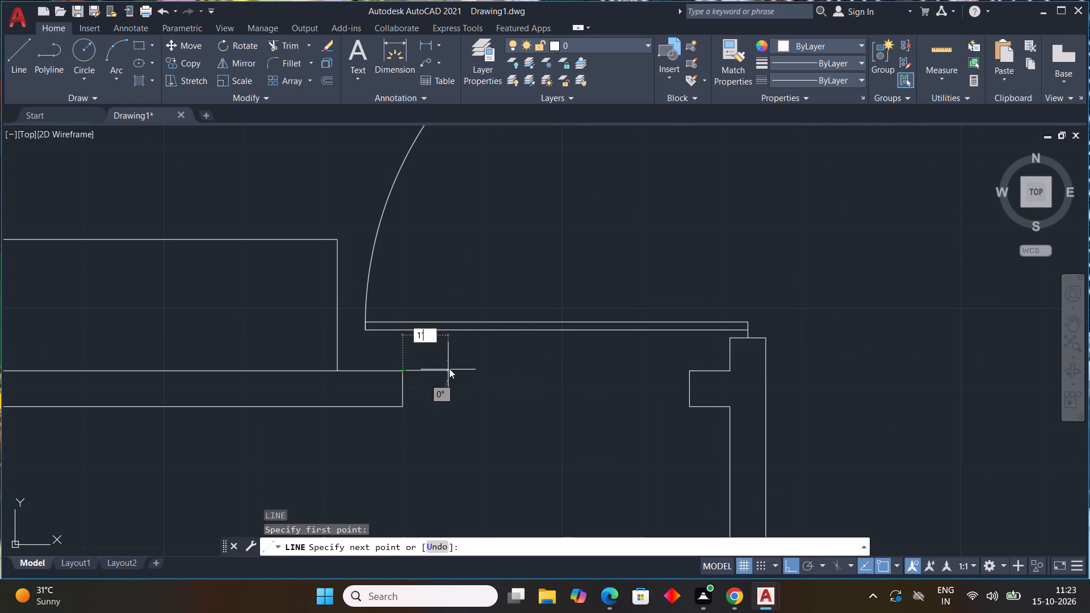
{"action": "key", "text": "space"}
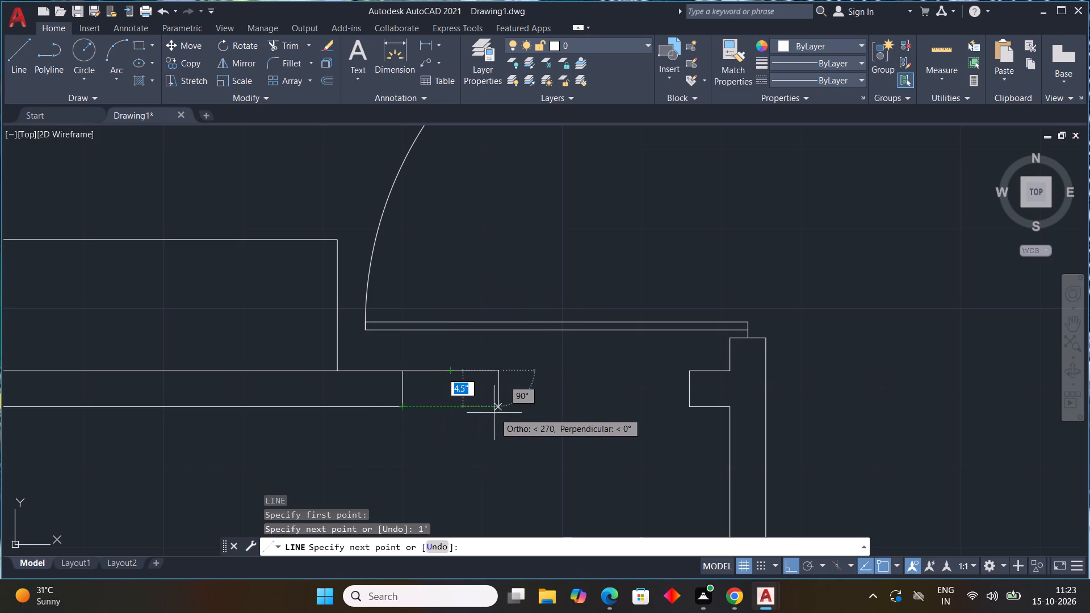
{"action": "left_click_drag", "start_coordinate": [498, 407], "coordinate": [475, 406]}
{"action": "left_click", "coordinate": [406, 407]}
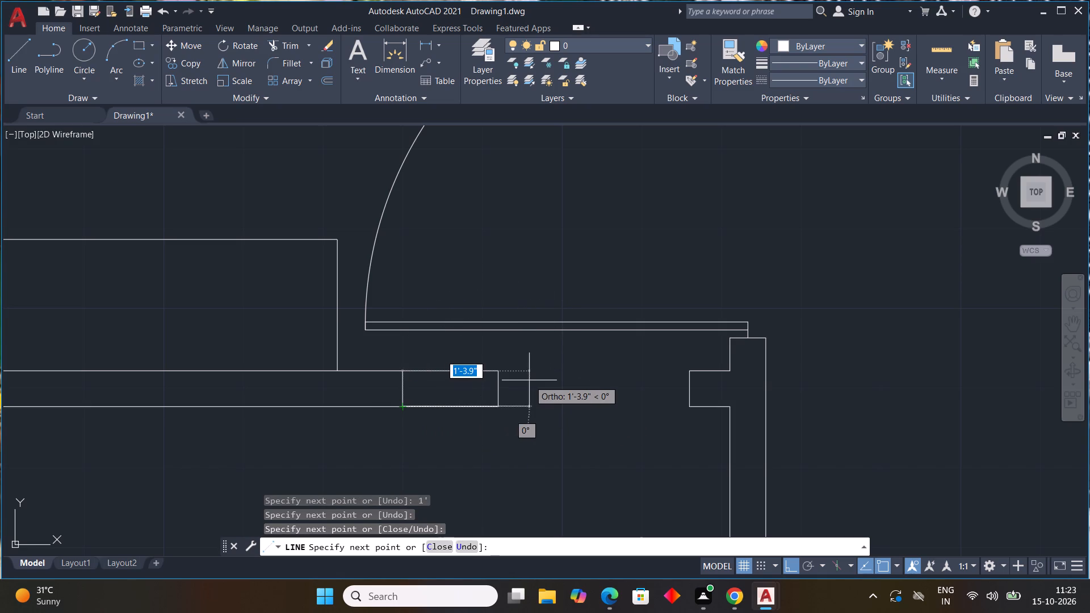
{"action": "key", "text": "Escape"}
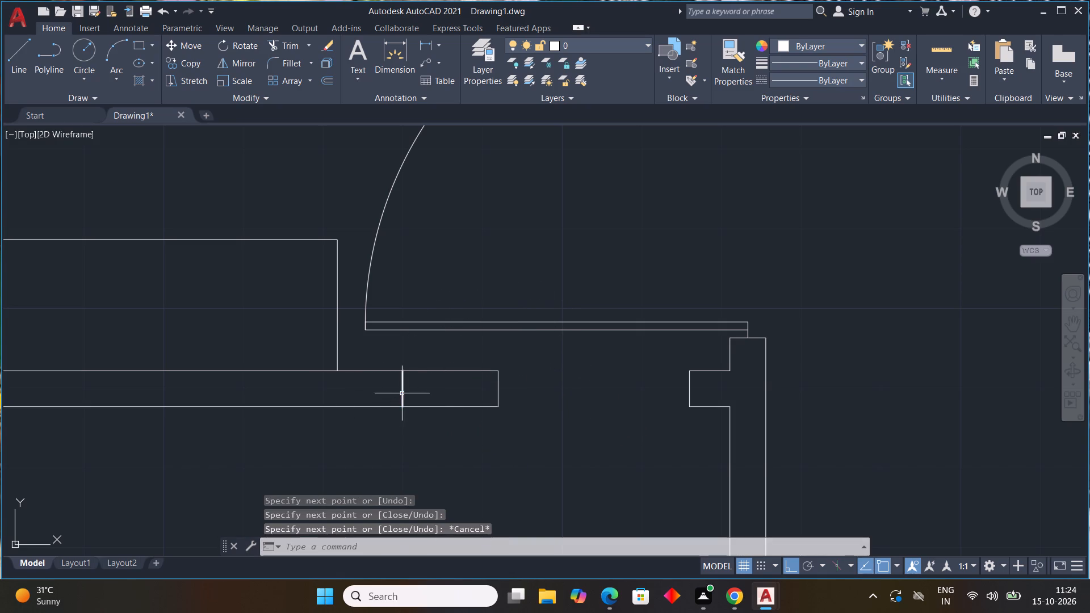
Erase the old end line of the extended partition at the left small room's doorway.
{"action": "left_click", "coordinate": [402, 393]}
{"action": "key", "text": "Delete"}
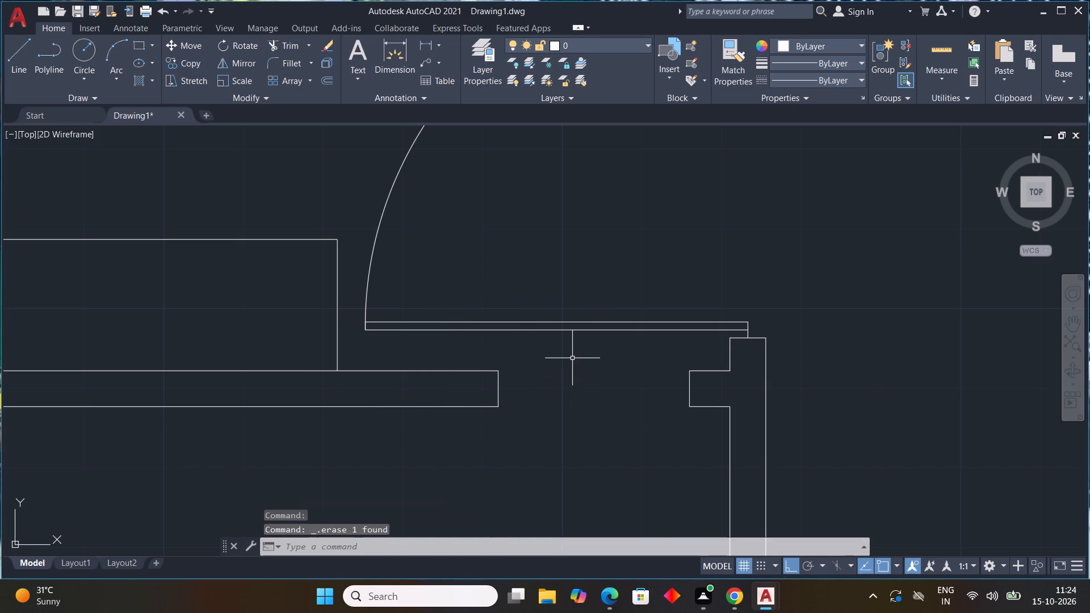
Draw the left small room's door leaf from the short stub's end midpoint, 1" thick and 2' long downward, closing back at the stub.
{"action": "scroll", "coordinate": [572, 359], "scroll_direction": "down", "scroll_amount": 3}
{"action": "key", "text": "l"}
{"action": "key", "text": "space"}
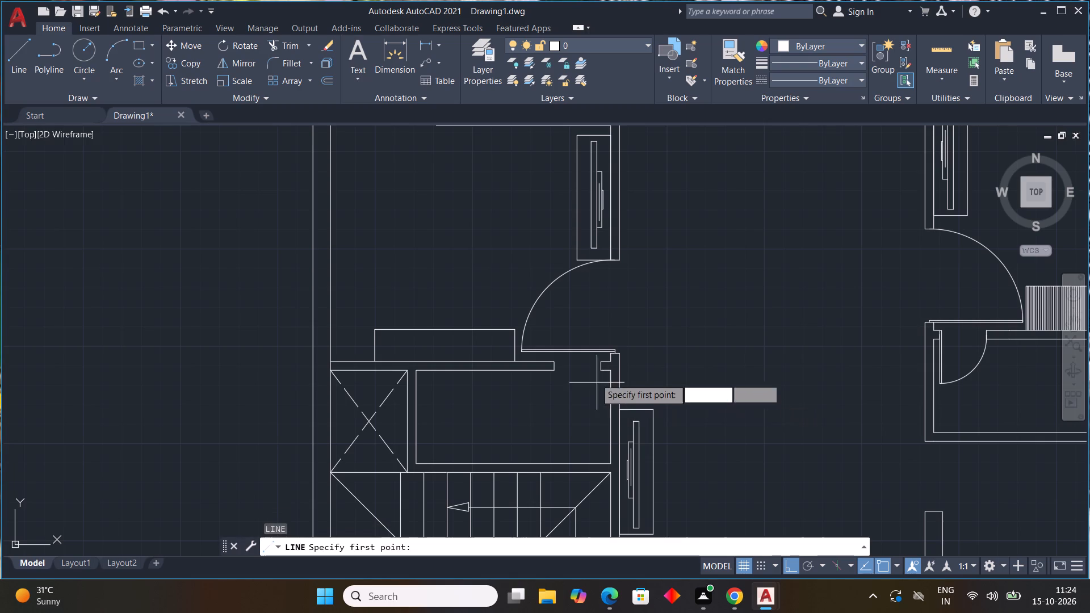
{"action": "scroll", "coordinate": [592, 375], "scroll_direction": "up", "scroll_amount": 3}
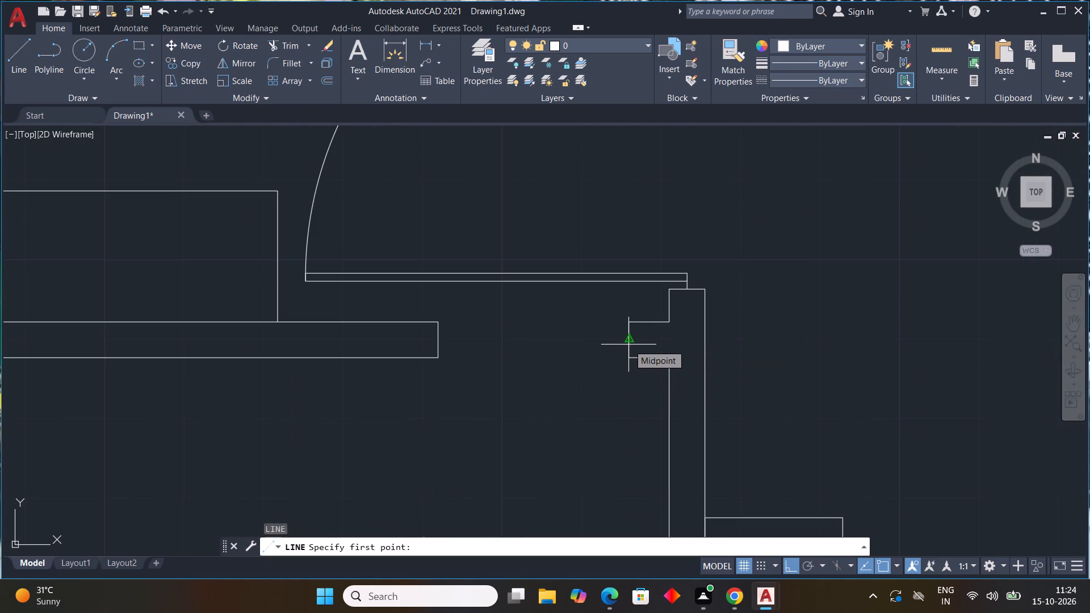
{"action": "left_click_drag", "start_coordinate": [628, 341], "coordinate": [622, 343]}
{"action": "type", "text": "1\""}
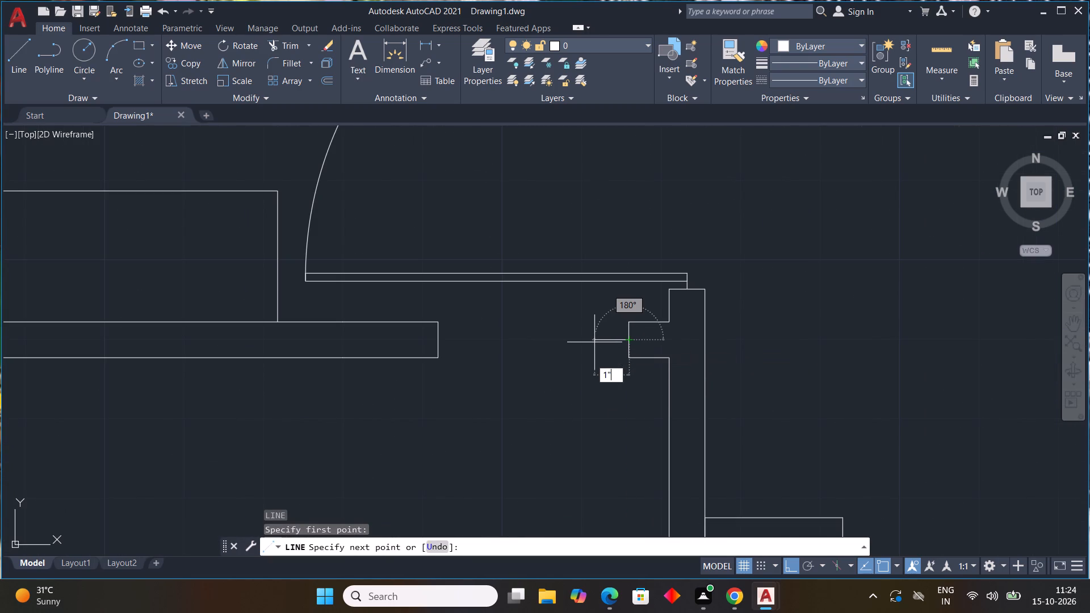
{"action": "key", "text": "space"}
{"action": "type", "text": "2'"}
{"action": "key", "text": "Return"}
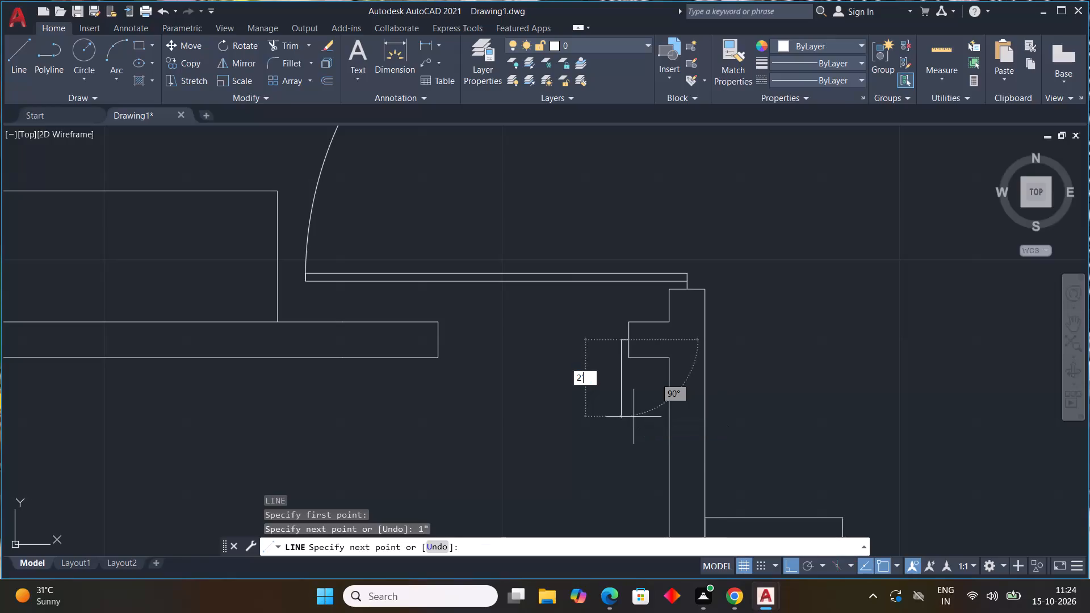
{"action": "scroll", "coordinate": [654, 417], "scroll_direction": "down", "scroll_amount": 2}
{"action": "scroll", "coordinate": [661, 431], "scroll_direction": "up", "scroll_amount": 1}
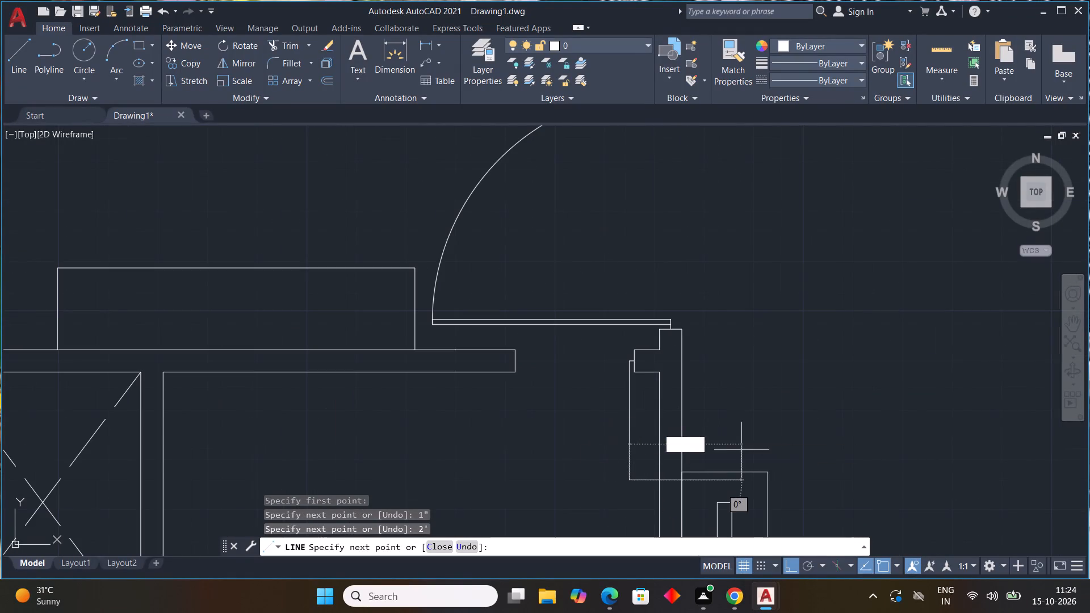
{"action": "key", "text": "1"}
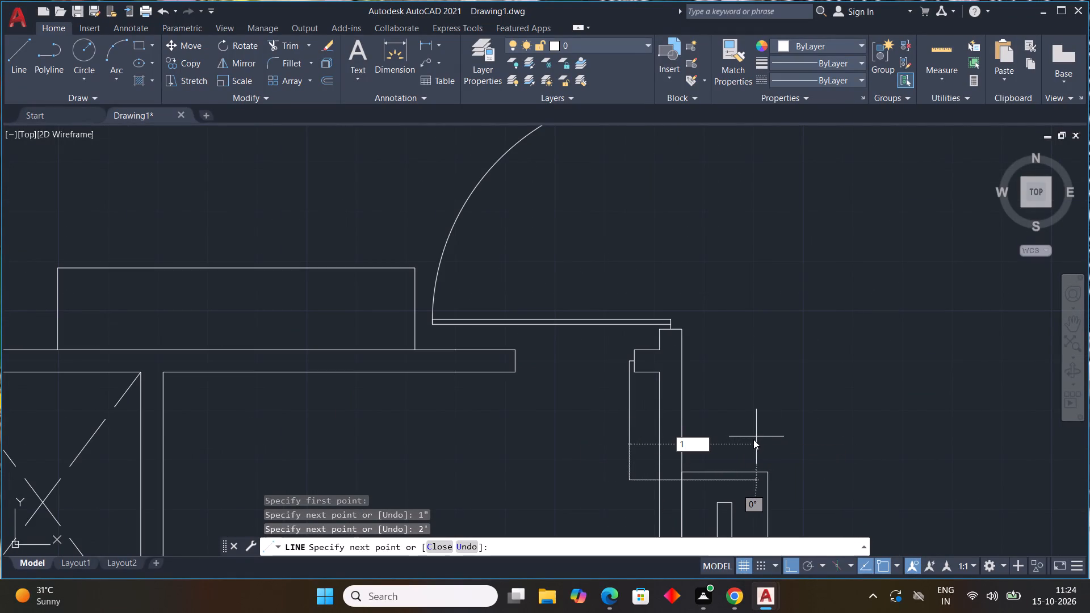
{"action": "key", "text": "shift+quotedbl"}
{"action": "key", "text": "Return"}
{"action": "scroll", "coordinate": [638, 398], "scroll_direction": "up", "scroll_amount": 3}
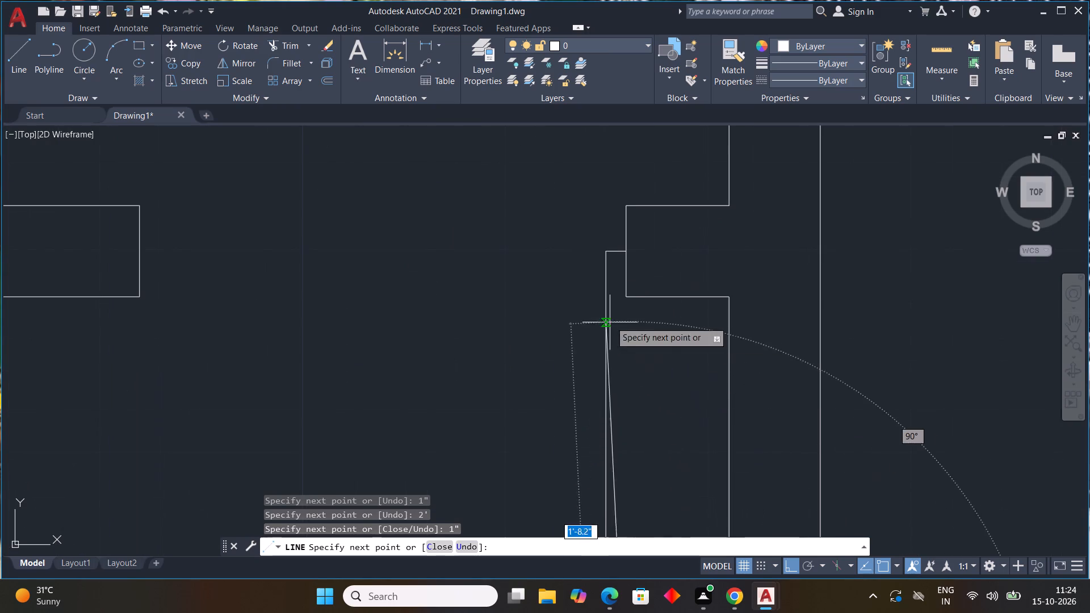
{"action": "left_click", "coordinate": [624, 300]}
{"action": "key", "text": "Escape"}
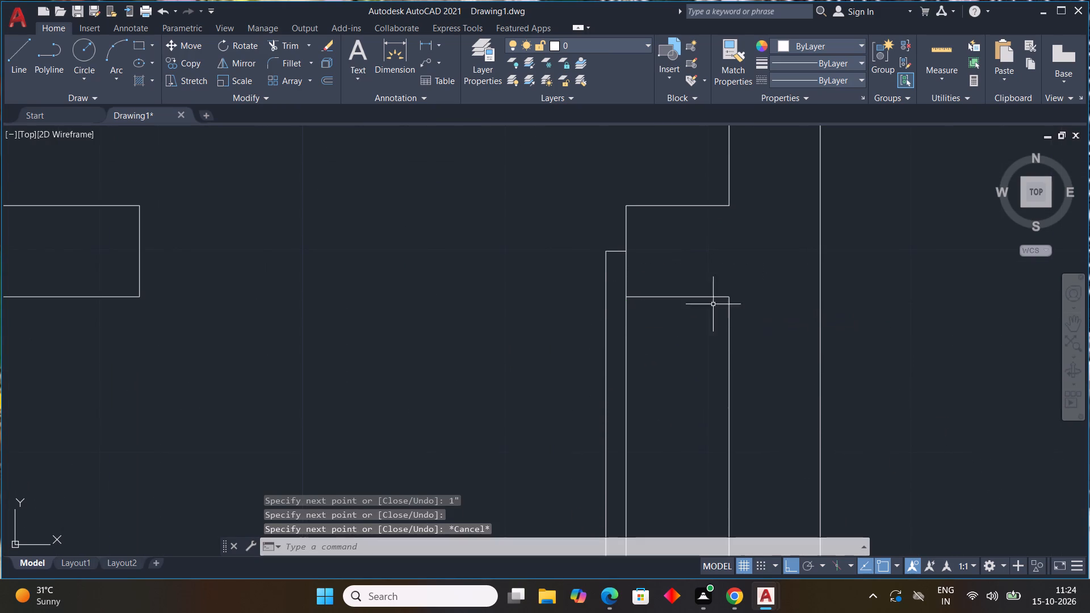
Draw the left small room's door swing as a three-point arc through the leaf's lower-right and lower-left corners to the opposite partition end.
{"action": "left_click", "coordinate": [115, 83]}
{"action": "left_click", "coordinate": [122, 102]}
{"action": "scroll", "coordinate": [395, 328], "scroll_direction": "down", "scroll_amount": 2}
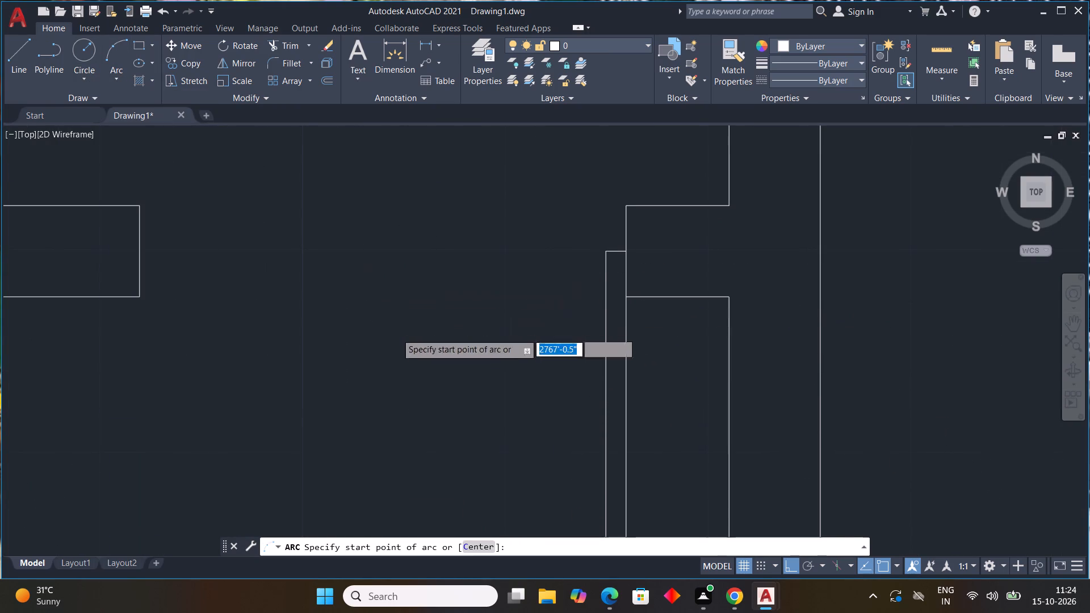
{"action": "scroll", "coordinate": [398, 335], "scroll_direction": "down", "scroll_amount": 1}
{"action": "middle_click_drag", "start_coordinate": [425, 366], "coordinate": [405, 271]}
{"action": "scroll", "coordinate": [431, 342], "scroll_direction": "up", "scroll_amount": 3}
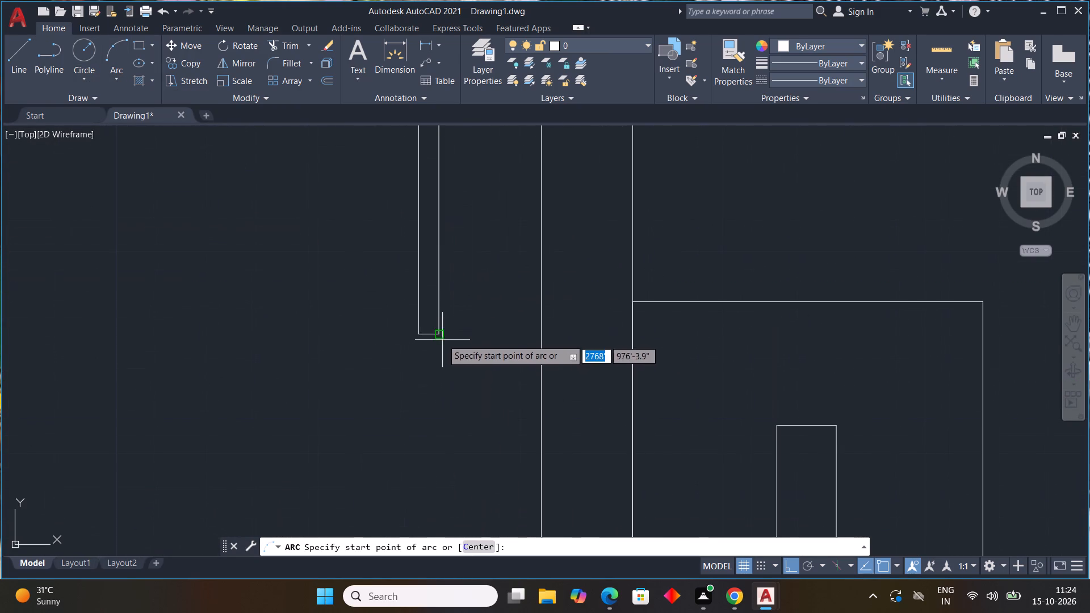
{"action": "left_click_drag", "start_coordinate": [437, 334], "coordinate": [431, 334]}
{"action": "left_click", "coordinate": [413, 333]}
{"action": "middle_click_drag", "start_coordinate": [261, 228], "coordinate": [262, 230]}
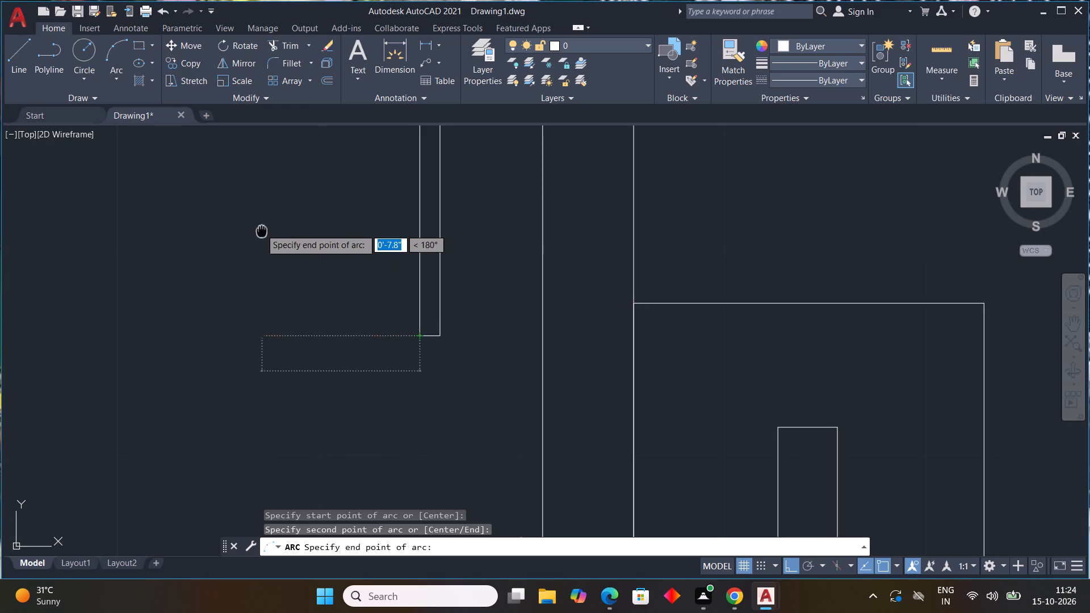
{"action": "middle_click_drag", "start_coordinate": [262, 230], "coordinate": [473, 425]}
{"action": "scroll", "coordinate": [477, 422], "scroll_direction": "down", "scroll_amount": 3}
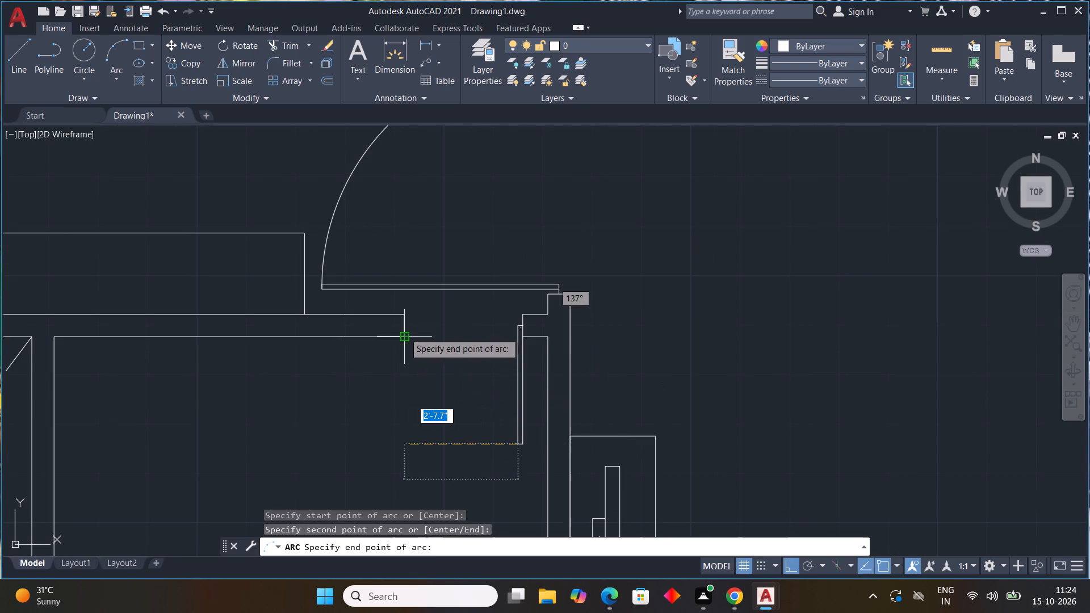
{"action": "left_click", "coordinate": [403, 330]}
{"action": "key", "text": "Escape"}
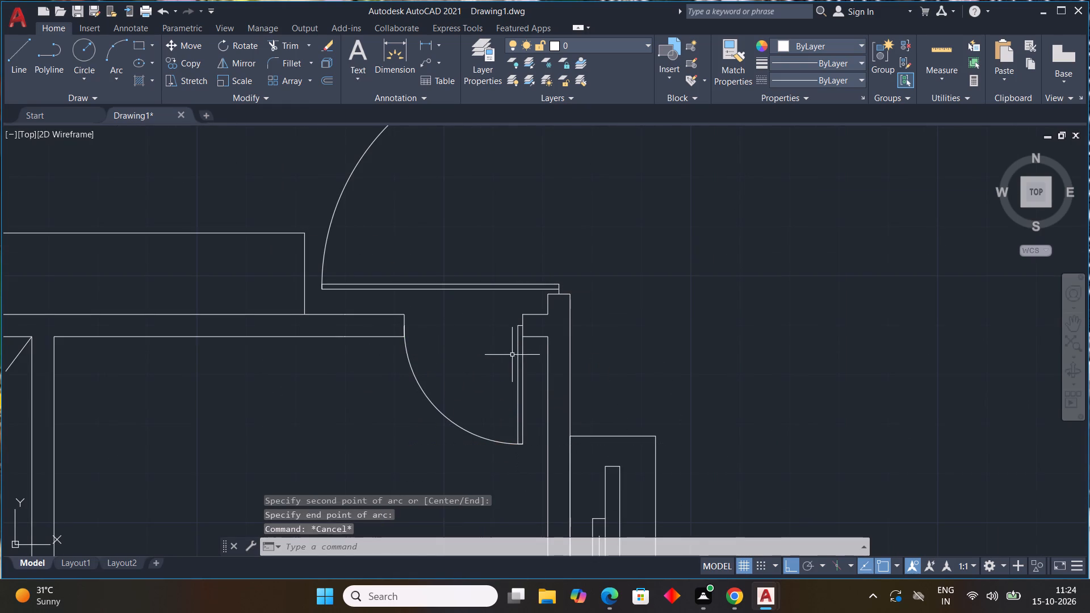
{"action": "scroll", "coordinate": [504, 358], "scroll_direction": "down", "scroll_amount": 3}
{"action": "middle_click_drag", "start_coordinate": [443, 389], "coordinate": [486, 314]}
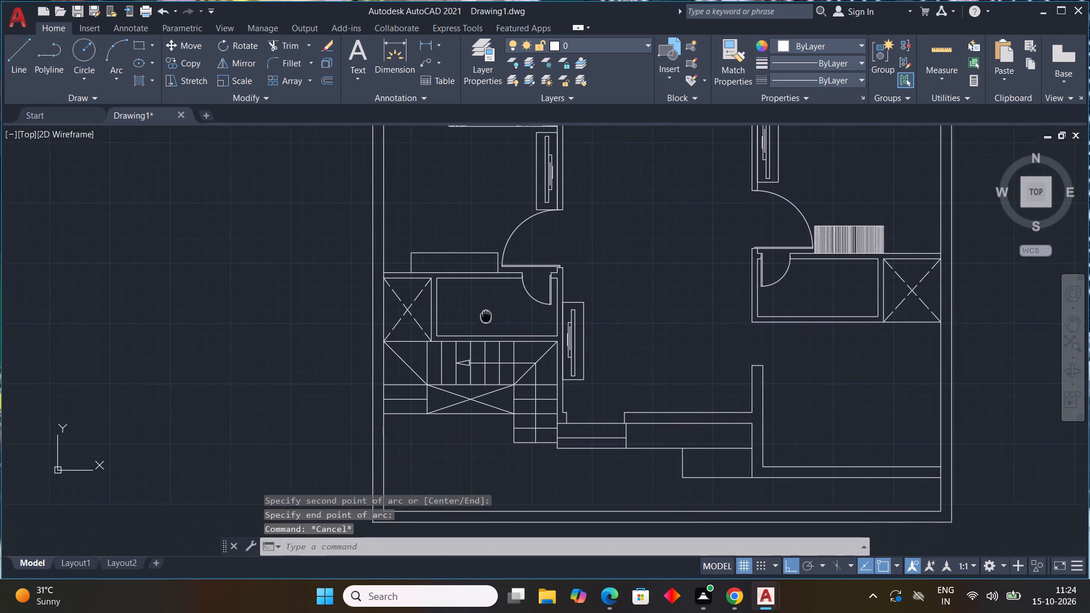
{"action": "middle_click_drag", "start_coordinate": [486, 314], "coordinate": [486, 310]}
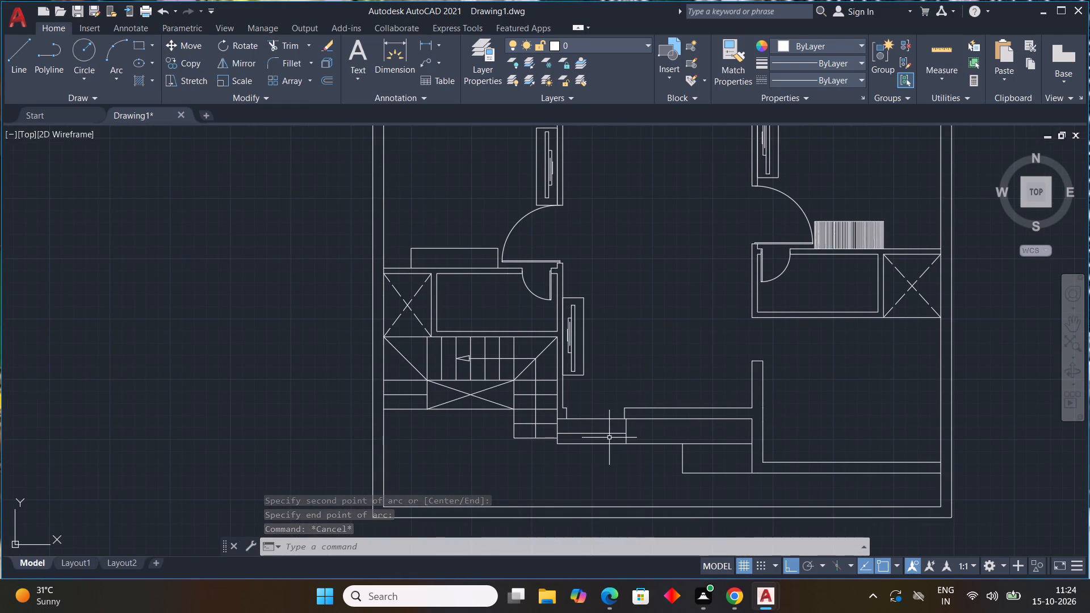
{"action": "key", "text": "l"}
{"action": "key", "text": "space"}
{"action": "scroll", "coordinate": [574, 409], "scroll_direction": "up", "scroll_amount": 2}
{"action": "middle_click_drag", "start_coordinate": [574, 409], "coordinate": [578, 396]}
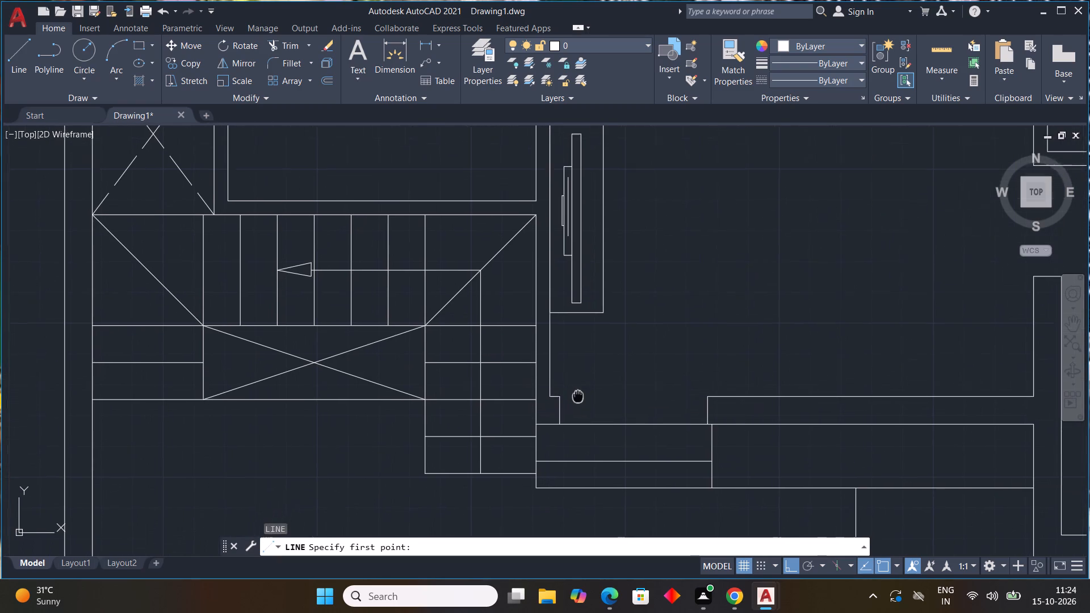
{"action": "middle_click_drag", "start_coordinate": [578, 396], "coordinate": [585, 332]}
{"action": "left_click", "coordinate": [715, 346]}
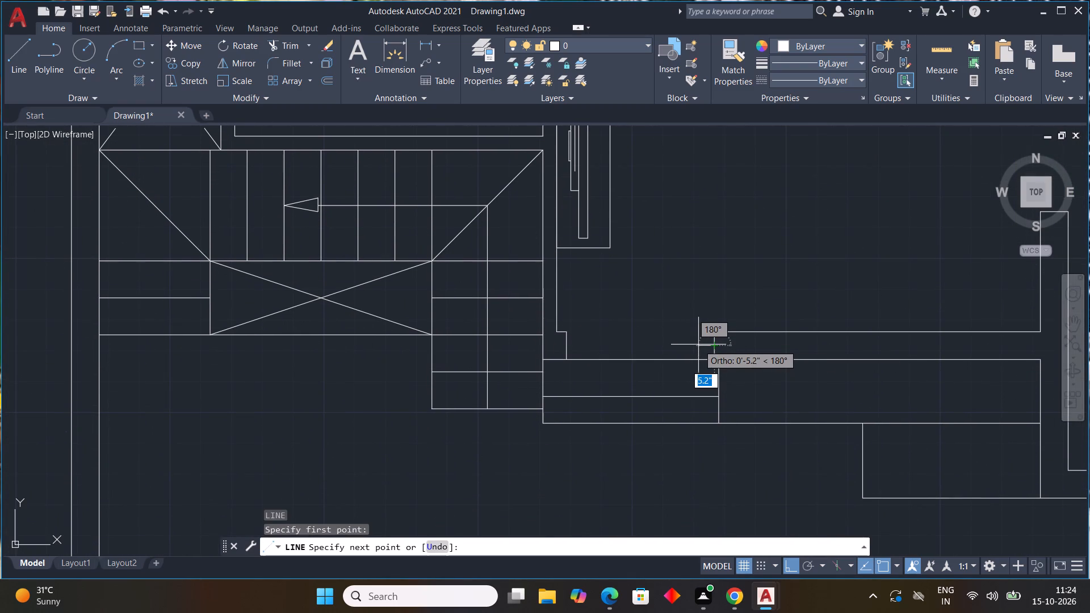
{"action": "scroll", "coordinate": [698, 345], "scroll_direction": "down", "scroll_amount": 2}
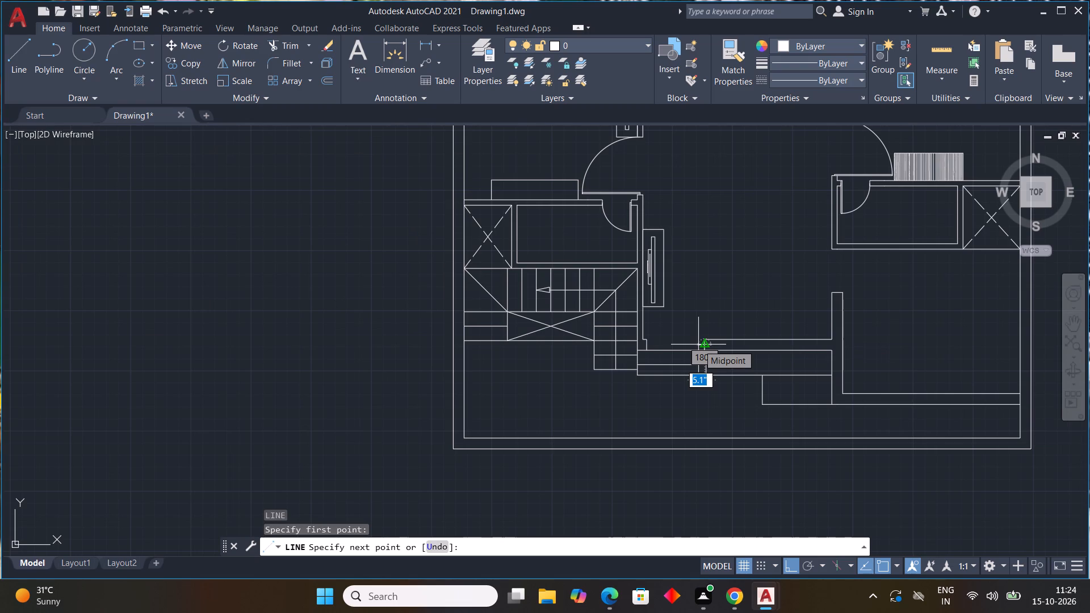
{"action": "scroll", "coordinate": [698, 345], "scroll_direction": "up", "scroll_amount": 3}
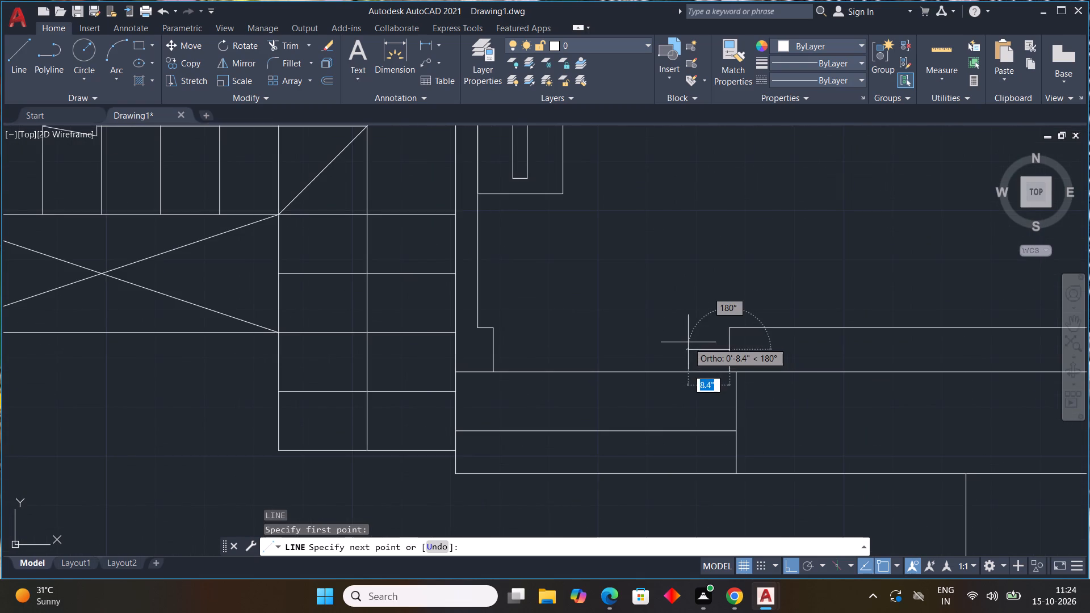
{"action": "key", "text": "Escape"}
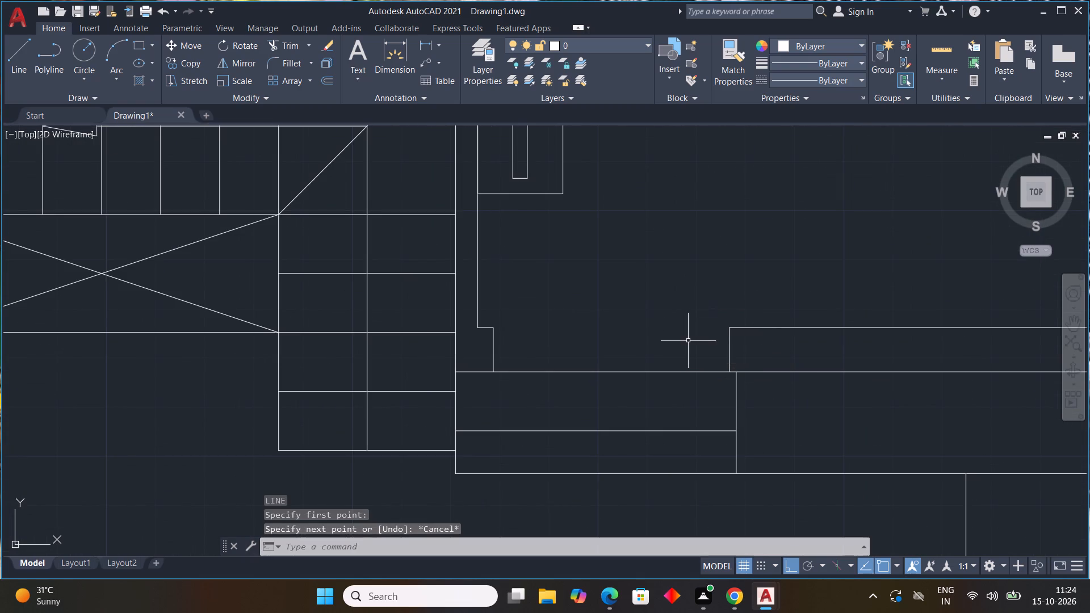
Move the wall unit beside the staircase about 1'-6.6" straight up along the partition, using its lower-left corner as base point.
{"action": "scroll", "coordinate": [684, 342], "scroll_direction": "down", "scroll_amount": 4}
{"action": "middle_click_drag", "start_coordinate": [660, 298], "coordinate": [554, 319]}
{"action": "scroll", "coordinate": [562, 296], "scroll_direction": "up", "scroll_amount": 2}
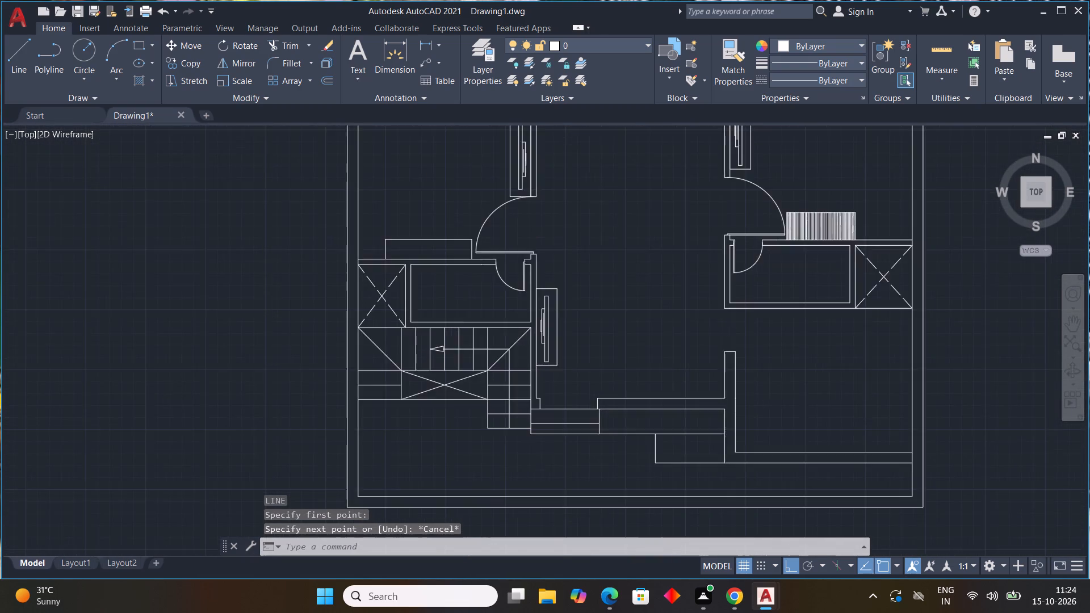
{"action": "left_click", "coordinate": [558, 274]}
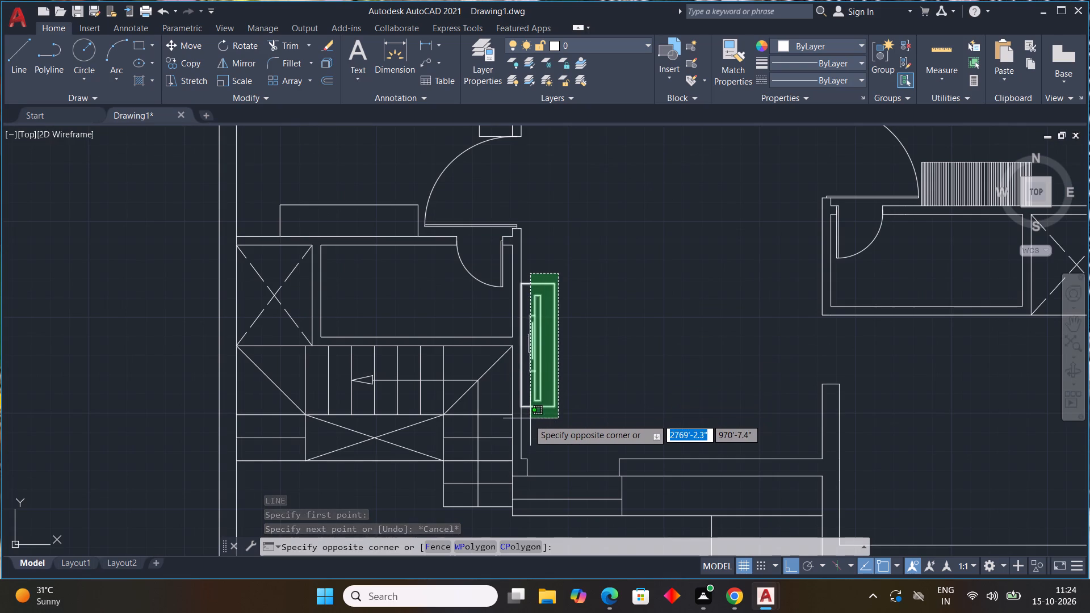
{"action": "left_click", "coordinate": [528, 419]}
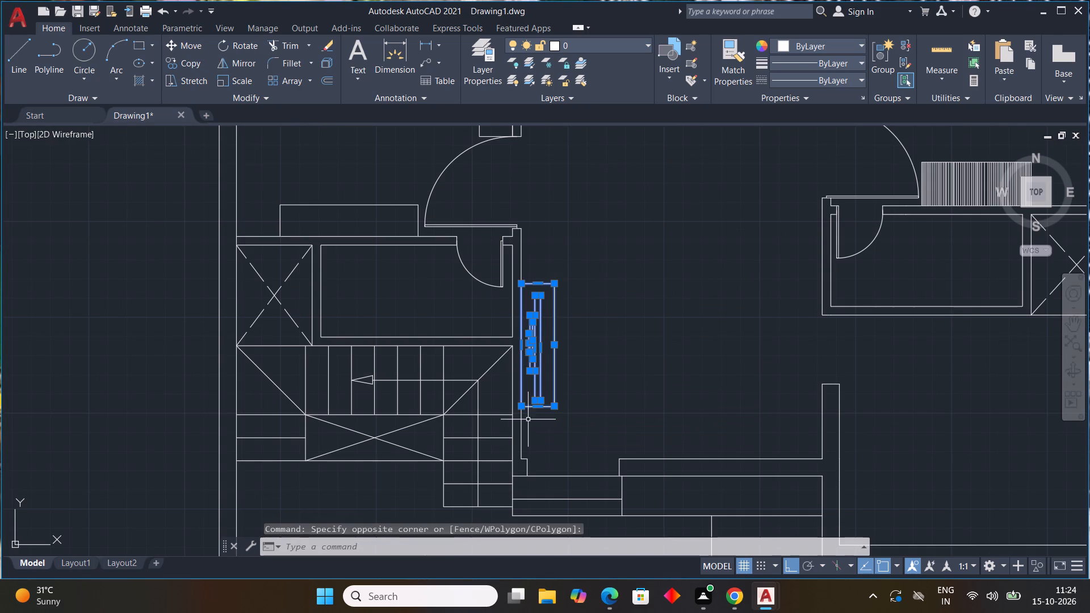
{"action": "type", "text": "M"}
{"action": "key", "text": "space"}
{"action": "scroll", "coordinate": [530, 415], "scroll_direction": "up", "scroll_amount": 3}
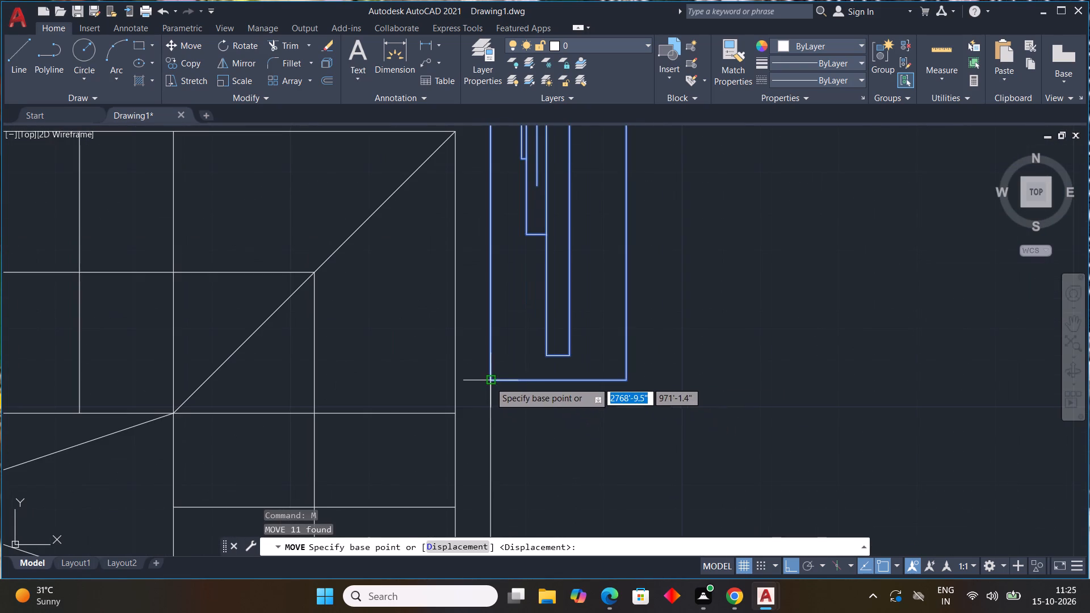
{"action": "left_click", "coordinate": [490, 382]}
{"action": "scroll", "coordinate": [500, 354], "scroll_direction": "down", "scroll_amount": 4}
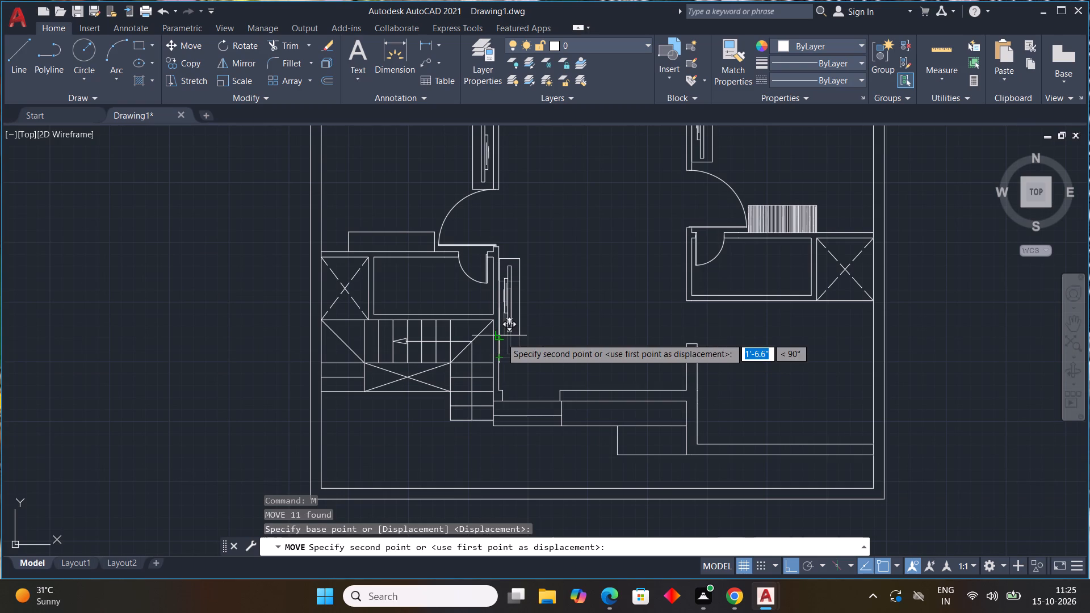
{"action": "left_click", "coordinate": [501, 338]}
{"action": "key", "text": "Escape"}
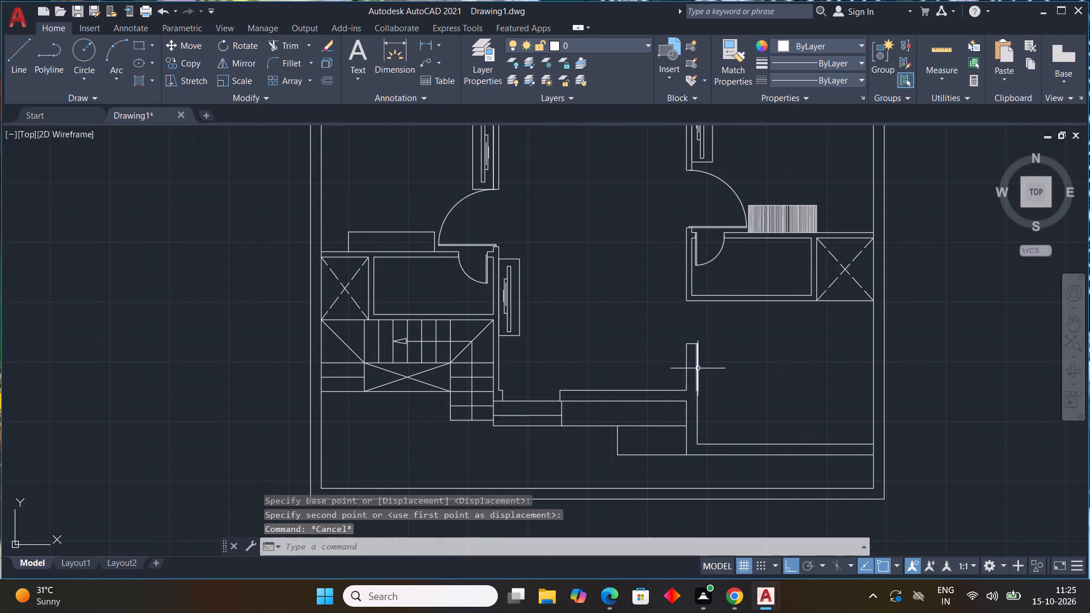
{"action": "key", "text": "Escape"}
{"action": "key", "text": "Escape"}
{"action": "key", "text": "Escape"}
Start the entrance door leaf beside the staircase at the jamb's lower outer corner, drawing 1" right and 4' up.
{"action": "type", "text": "L"}
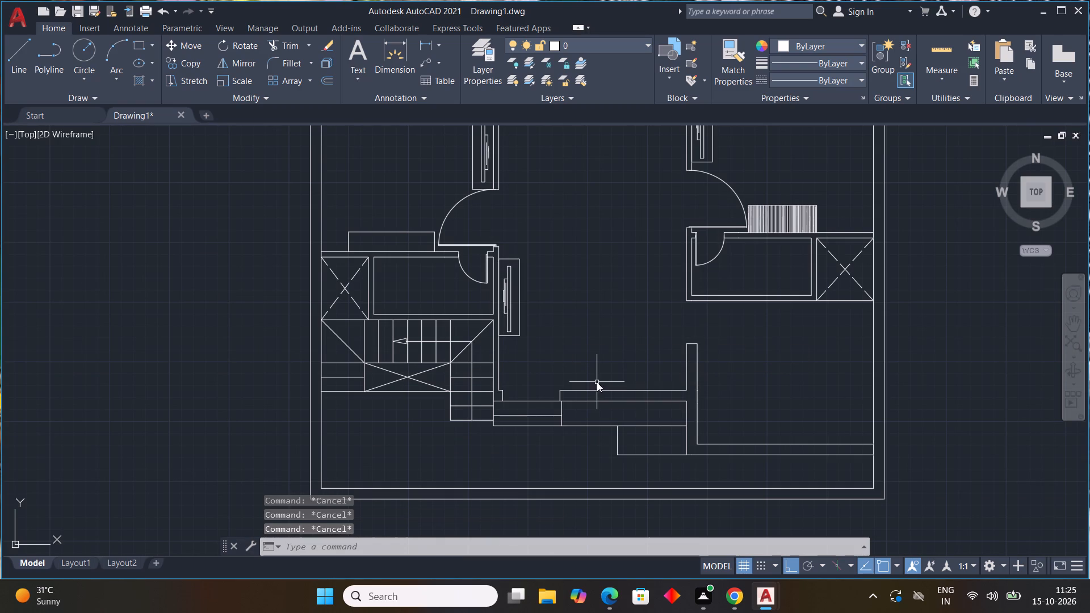
{"action": "key", "text": "space"}
{"action": "scroll", "coordinate": [493, 417], "scroll_direction": "down", "scroll_amount": 1}
{"action": "scroll", "coordinate": [497, 410], "scroll_direction": "up", "scroll_amount": 4}
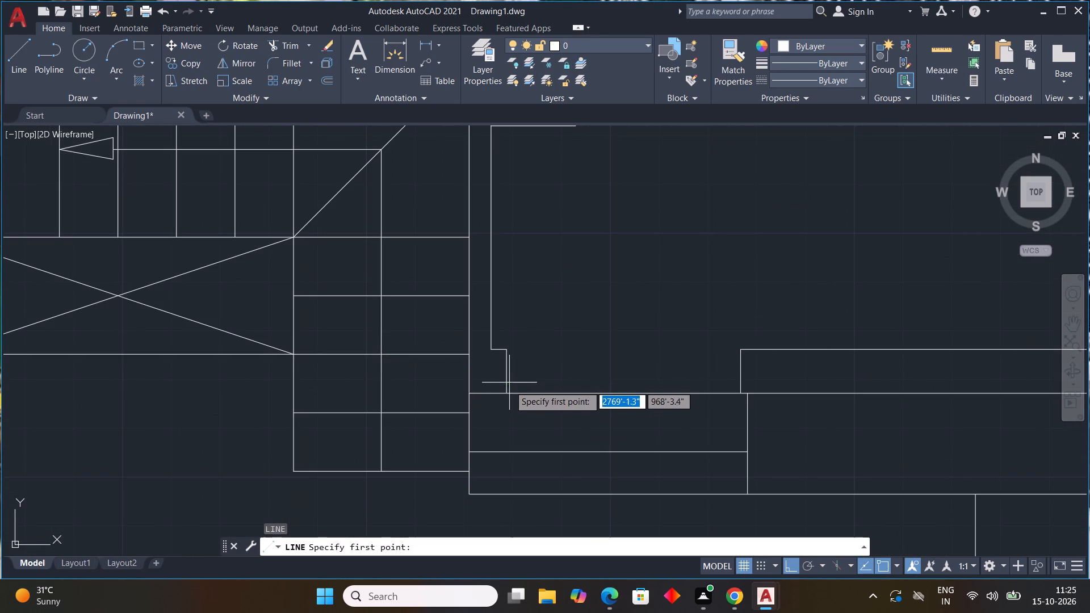
{"action": "left_click", "coordinate": [510, 391]}
{"action": "key", "text": "1"}
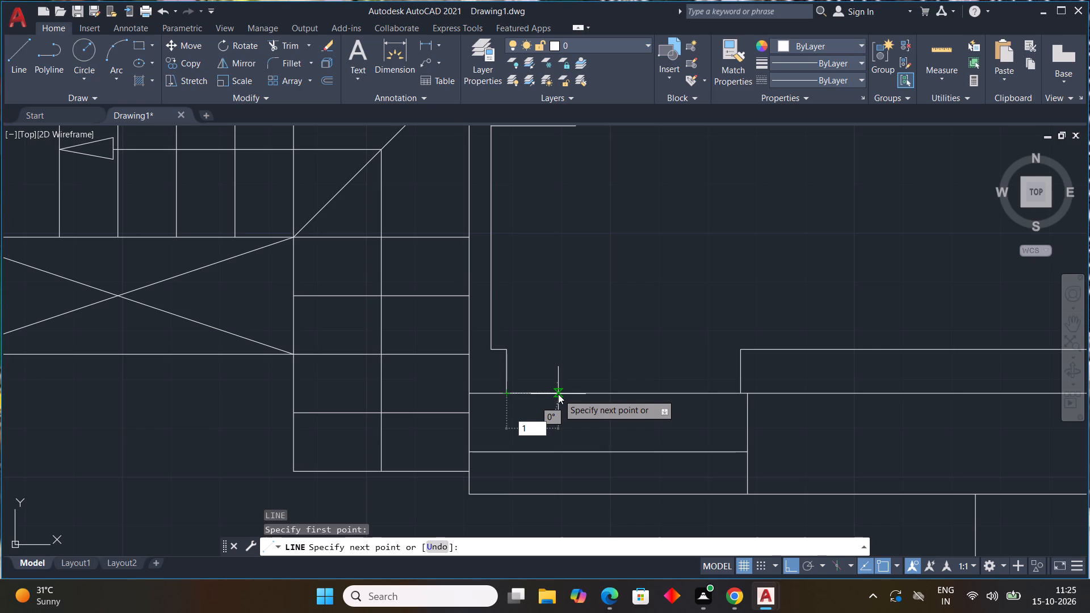
{"action": "key", "text": "shift+quotedbl"}
{"action": "key", "text": "space"}
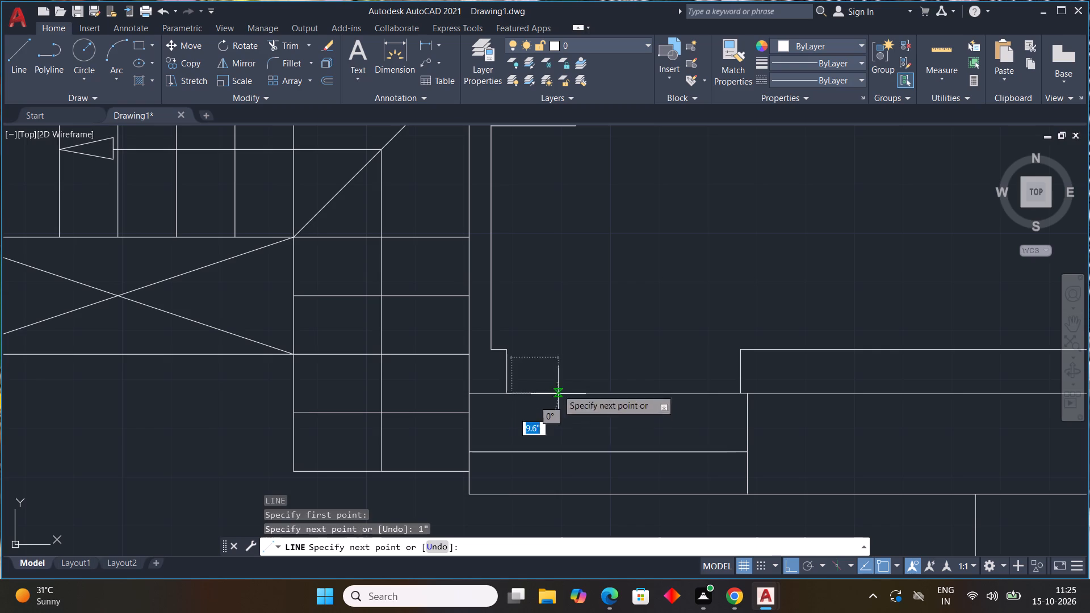
{"action": "key", "text": "4"}
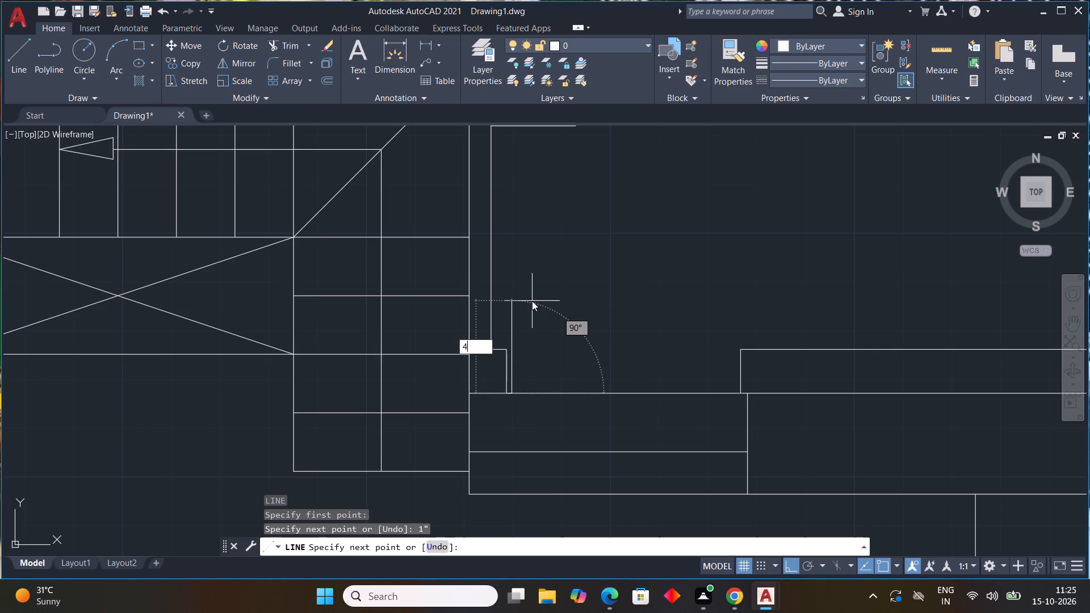
{"action": "key", "text": "apostrophe"}
{"action": "key", "text": "Return"}
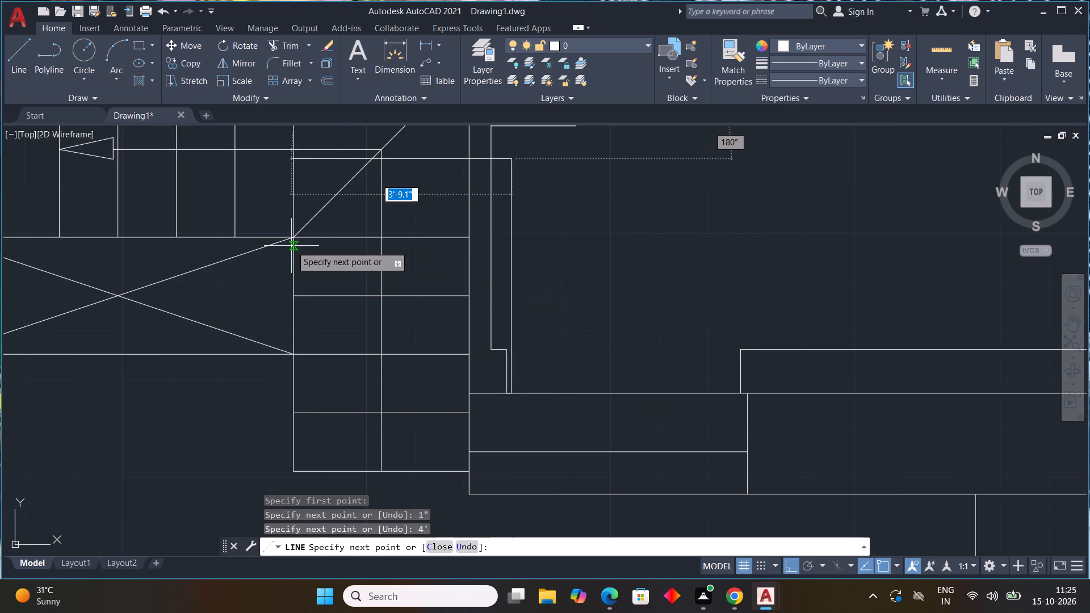
{"action": "key", "text": "1"}
{"action": "type", "text": "\"'"}
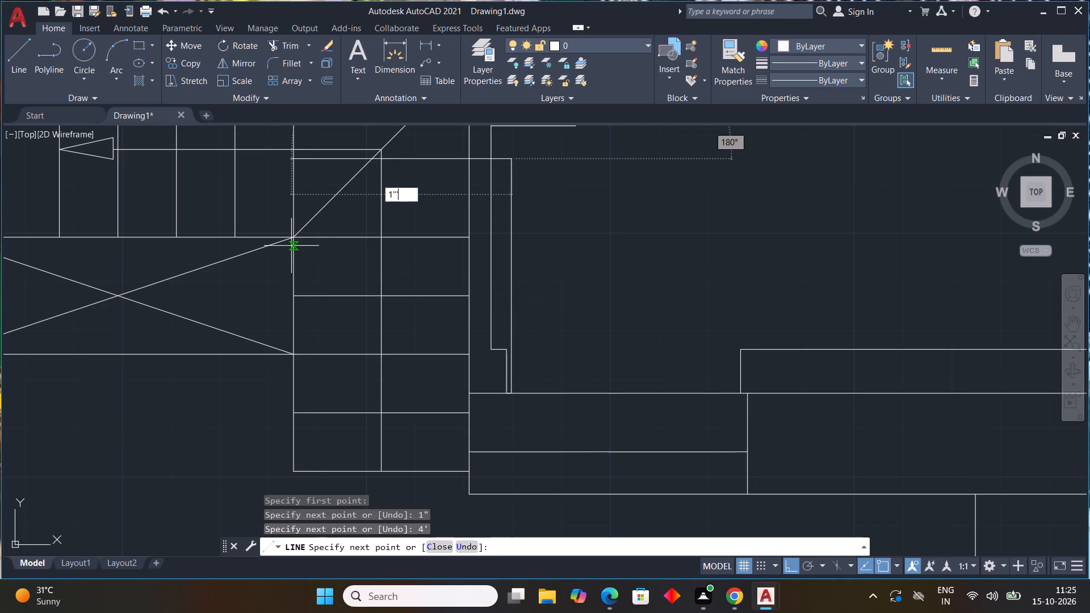
{"action": "key", "text": "Return"}
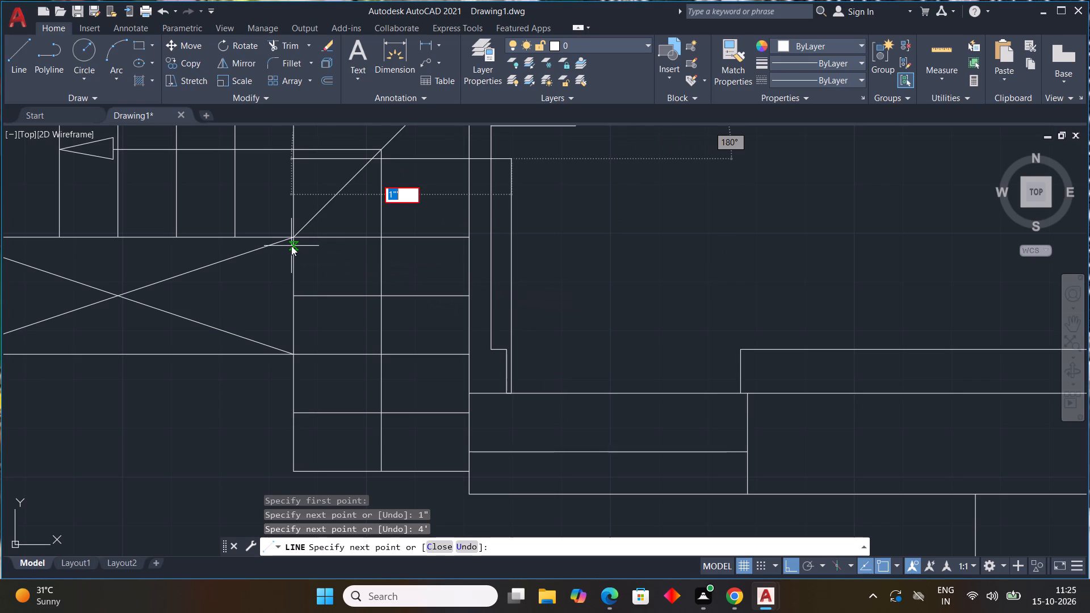
{"action": "key", "text": "Return"}
{"action": "key", "text": "Escape"}
{"action": "key", "text": "Escape"}
{"action": "key", "text": "Escape"}
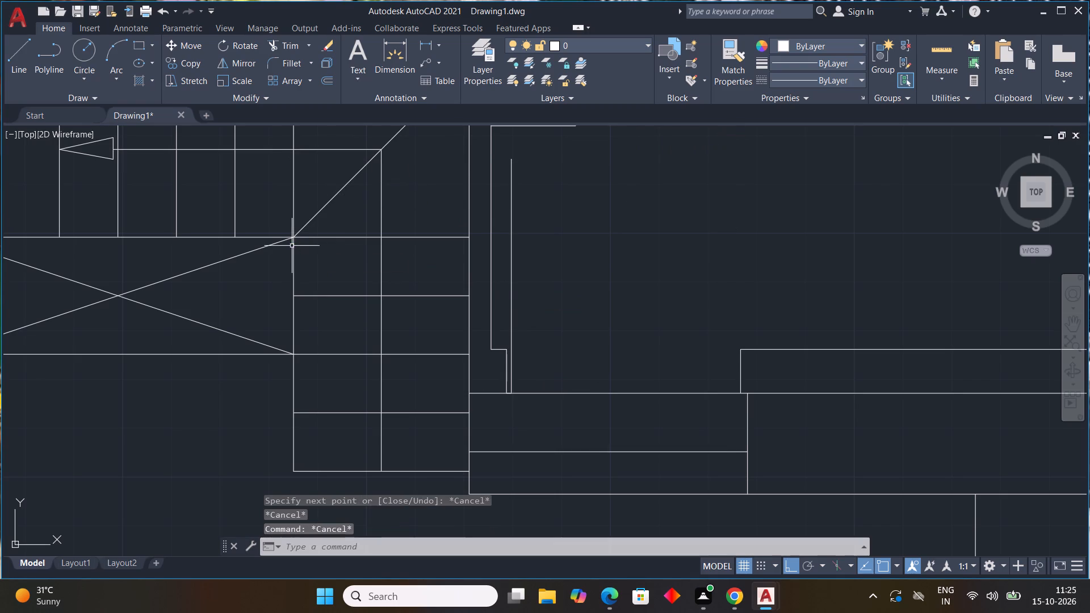
Close the entrance door leaf with a 1" line left across its top and a line down to the jamb's upper corner.
{"action": "scroll", "coordinate": [355, 275], "scroll_direction": "down", "scroll_amount": 3}
{"action": "scroll", "coordinate": [367, 256], "scroll_direction": "up", "scroll_amount": 3}
{"action": "scroll", "coordinate": [367, 256], "scroll_direction": "down", "scroll_amount": 1}
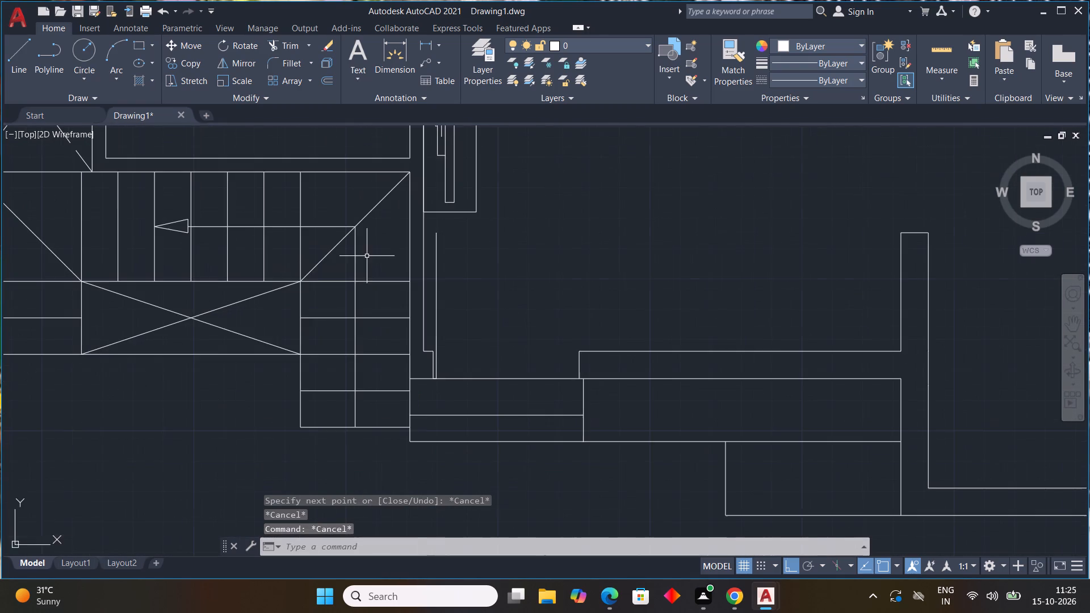
{"action": "scroll", "coordinate": [367, 256], "scroll_direction": "down", "scroll_amount": 1}
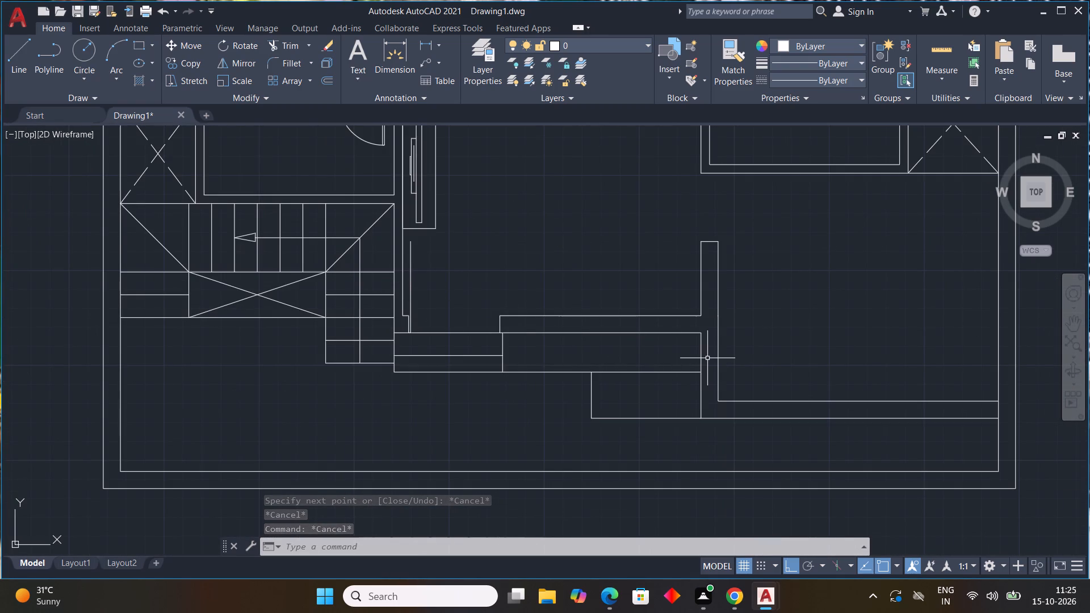
{"action": "type", "text": "L"}
{"action": "key", "text": "space"}
{"action": "scroll", "coordinate": [384, 244], "scroll_direction": "up", "scroll_amount": 2}
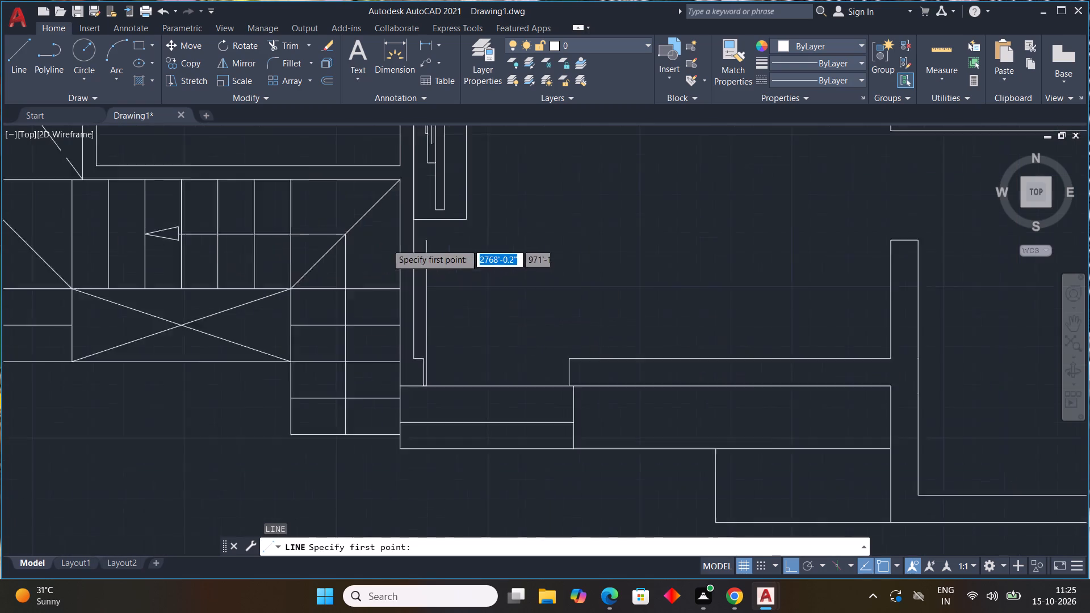
{"action": "scroll", "coordinate": [388, 243], "scroll_direction": "up", "scroll_amount": 1}
{"action": "left_click", "coordinate": [486, 237]}
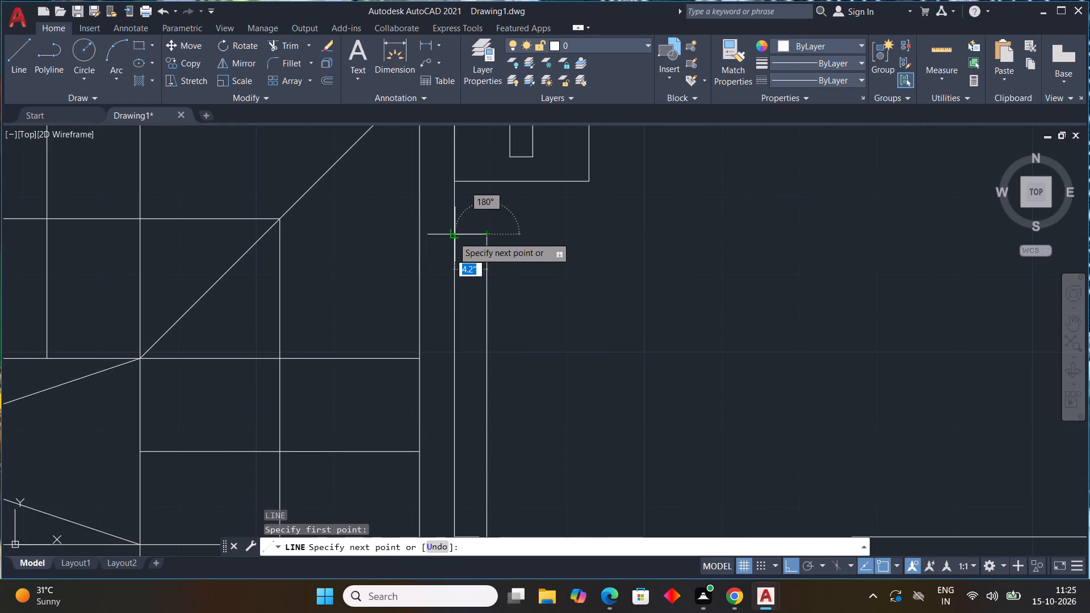
{"action": "key", "text": "1"}
{"action": "key", "text": "shift+quotedbl"}
{"action": "key", "text": "Return"}
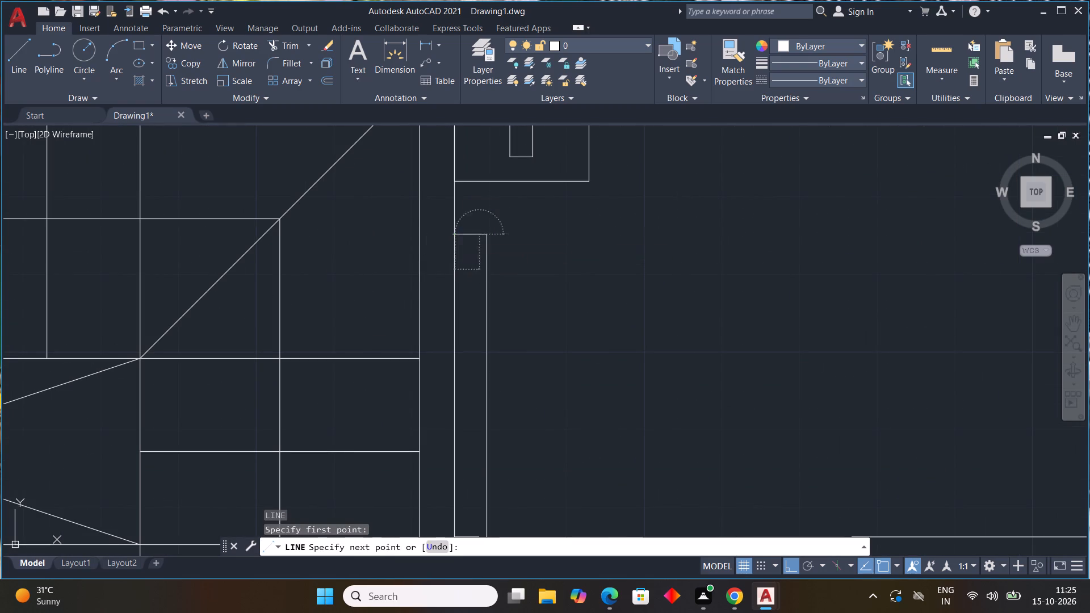
{"action": "scroll", "coordinate": [501, 406], "scroll_direction": "down", "scroll_amount": 2}
{"action": "middle_click_drag", "start_coordinate": [500, 407], "coordinate": [539, 252]}
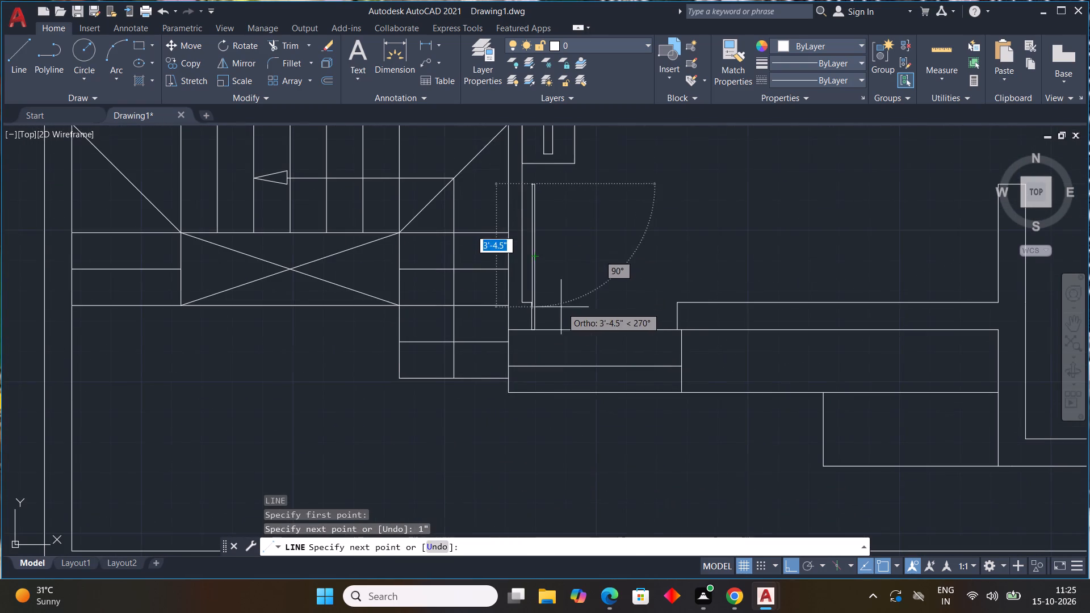
{"action": "scroll", "coordinate": [560, 307], "scroll_direction": "up", "scroll_amount": 3}
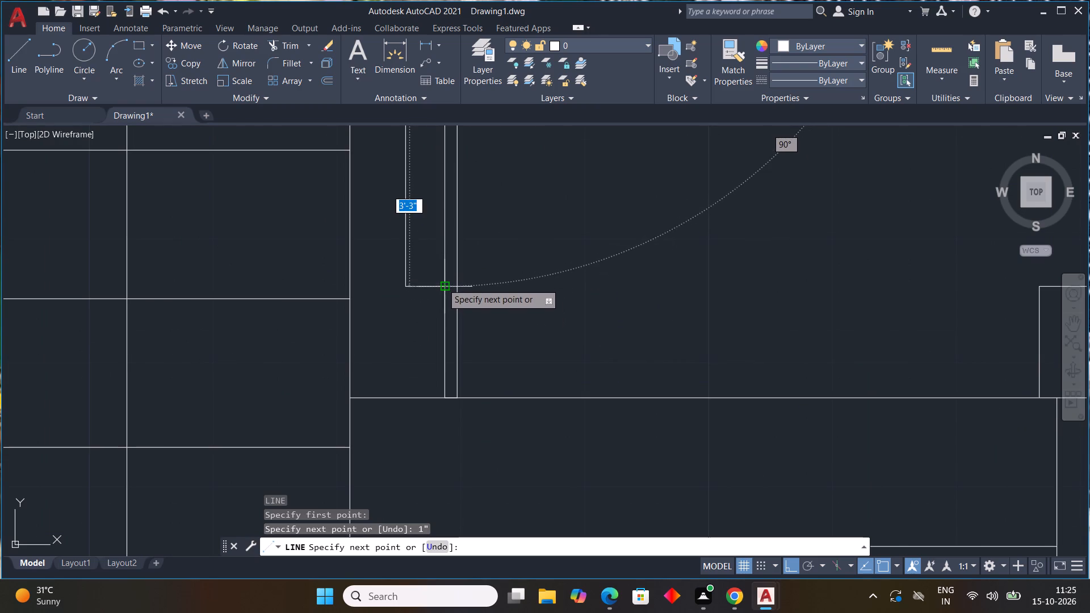
{"action": "left_click", "coordinate": [442, 286]}
{"action": "key", "text": "Escape"}
Draw the entrance door swing as a three-point arc through the leaf's upper-left and upper-right corners to the opposite jamb's lower corner.
{"action": "scroll", "coordinate": [780, 292], "scroll_direction": "down", "scroll_amount": 4}
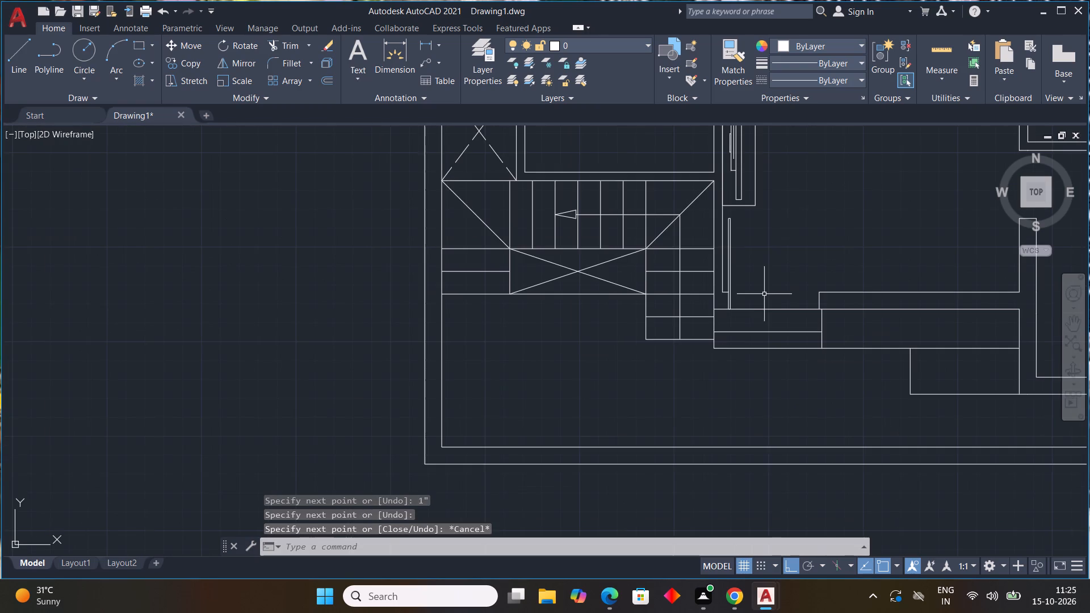
{"action": "middle_click_drag", "start_coordinate": [758, 295], "coordinate": [485, 321]}
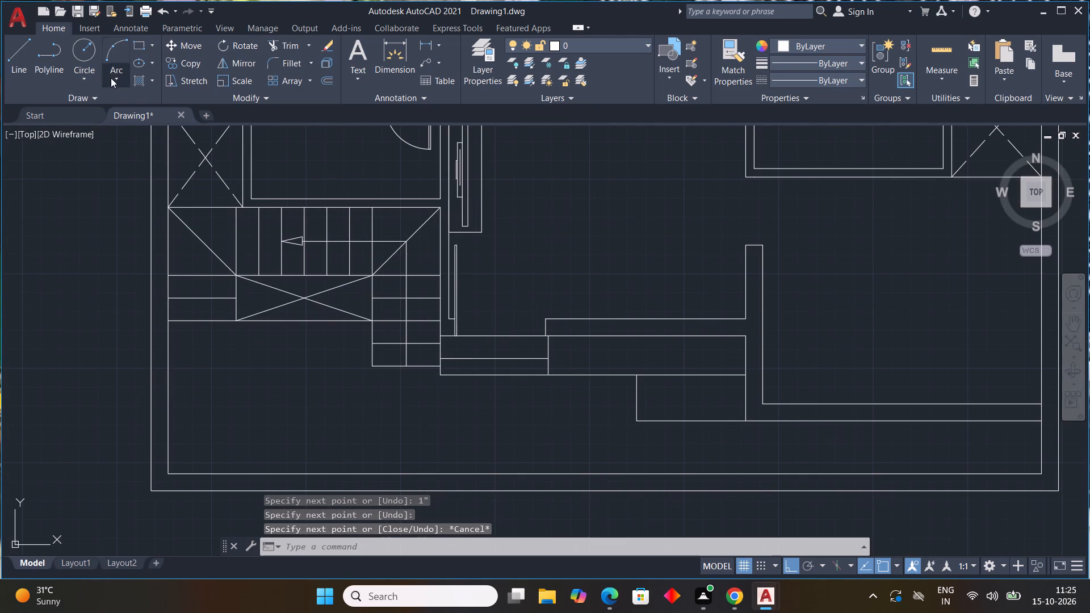
{"action": "left_click", "coordinate": [111, 78]}
{"action": "left_click", "coordinate": [108, 96]}
{"action": "scroll", "coordinate": [446, 251], "scroll_direction": "up", "scroll_amount": 4}
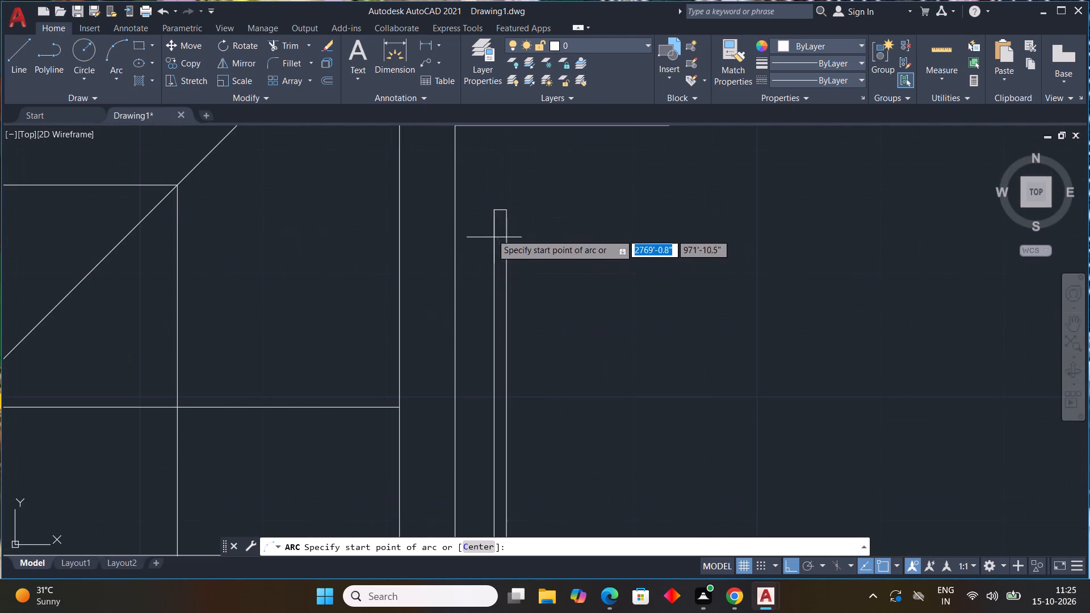
{"action": "left_click", "coordinate": [491, 209]}
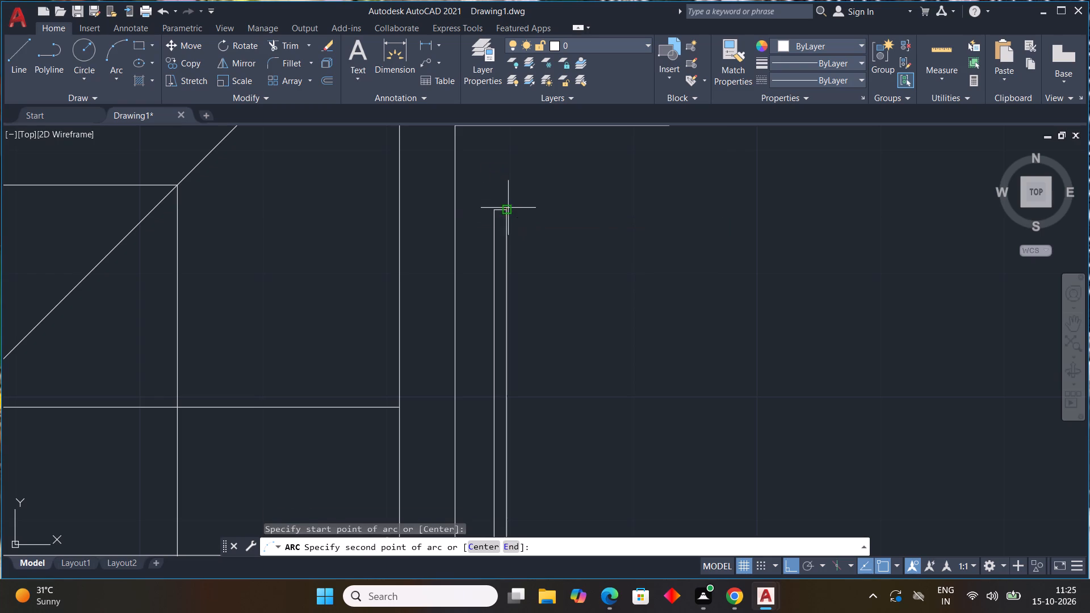
{"action": "left_click", "coordinate": [508, 208]}
{"action": "scroll", "coordinate": [627, 294], "scroll_direction": "down", "scroll_amount": 4}
{"action": "scroll", "coordinate": [698, 361], "scroll_direction": "up", "scroll_amount": 2}
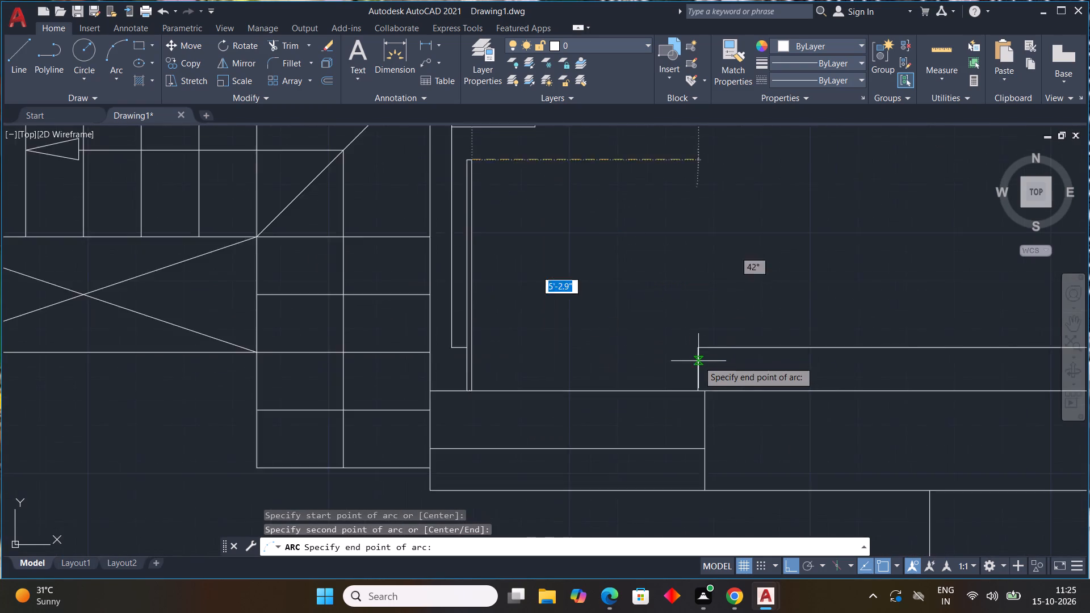
{"action": "scroll", "coordinate": [698, 361], "scroll_direction": "up", "scroll_amount": 1}
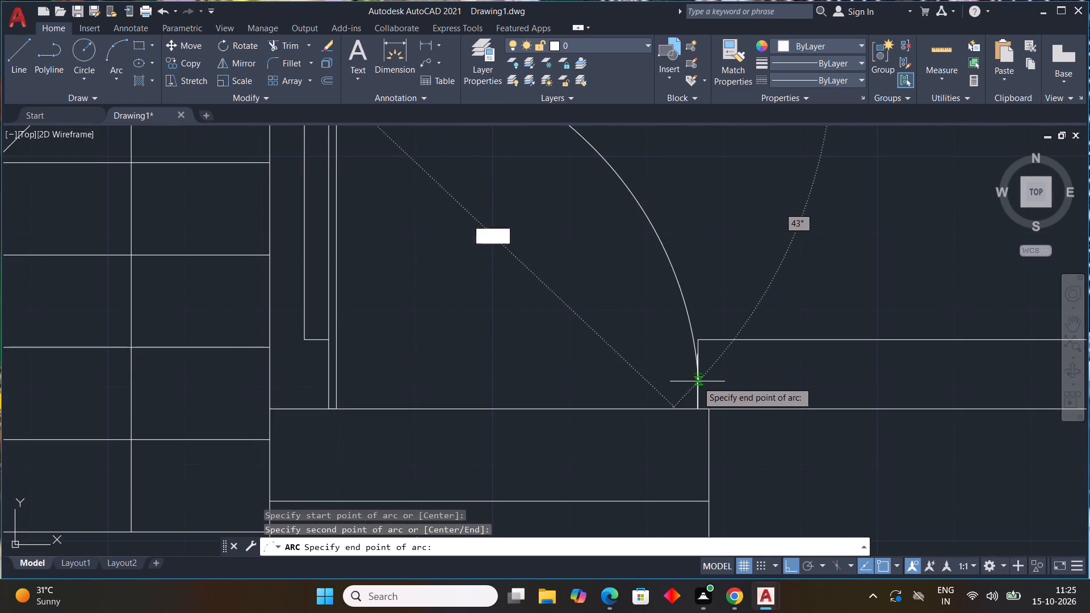
{"action": "left_click", "coordinate": [699, 405]}
{"action": "scroll", "coordinate": [710, 344], "scroll_direction": "down", "scroll_amount": 4}
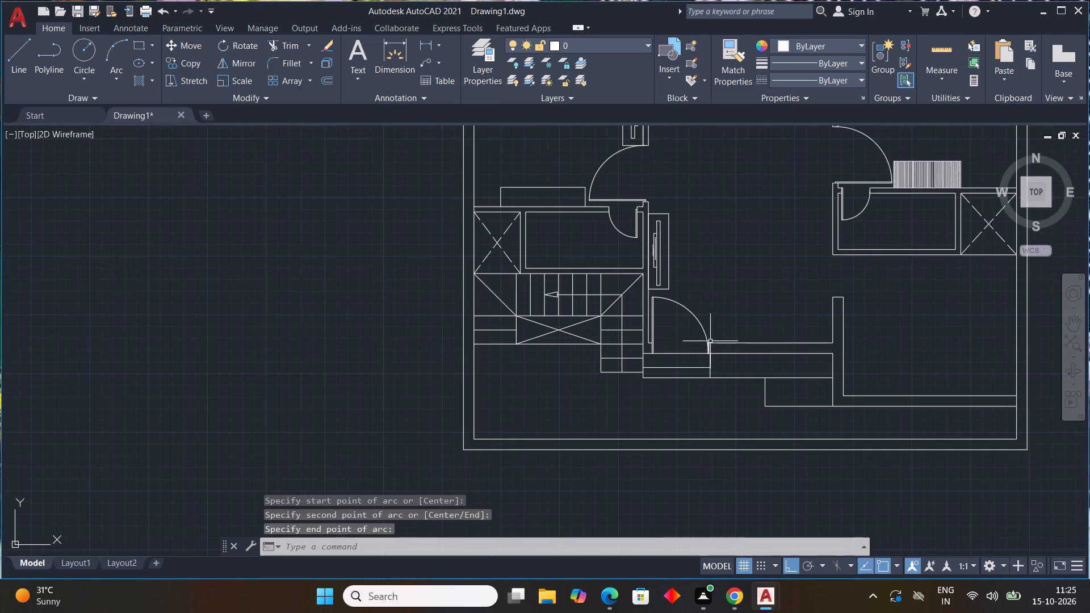
{"action": "key", "text": "Escape"}
{"action": "key", "text": "Escape"}
{"action": "key", "text": "Escape"}
{"action": "key", "text": "Escape"}
{"action": "key", "text": "Escape"}
{"action": "key", "text": "Escape"}
{"action": "key", "text": "Escape"}
{"action": "key", "text": "Escape"}
{"action": "key", "text": "Escape"}
{"action": "key", "text": "Escape"}
{"action": "key", "text": "Escape"}
{"action": "key", "text": "Escape"}
{"action": "key", "text": "Escape"}
{"action": "key", "text": "Escape"}
{"action": "key", "text": "Escape"}
{"action": "key", "text": "Escape"}
{"action": "key", "text": "Escape"}
{"action": "key", "text": "Escape"}
{"action": "key", "text": "Escape"}
{"action": "key", "text": "Escape"}
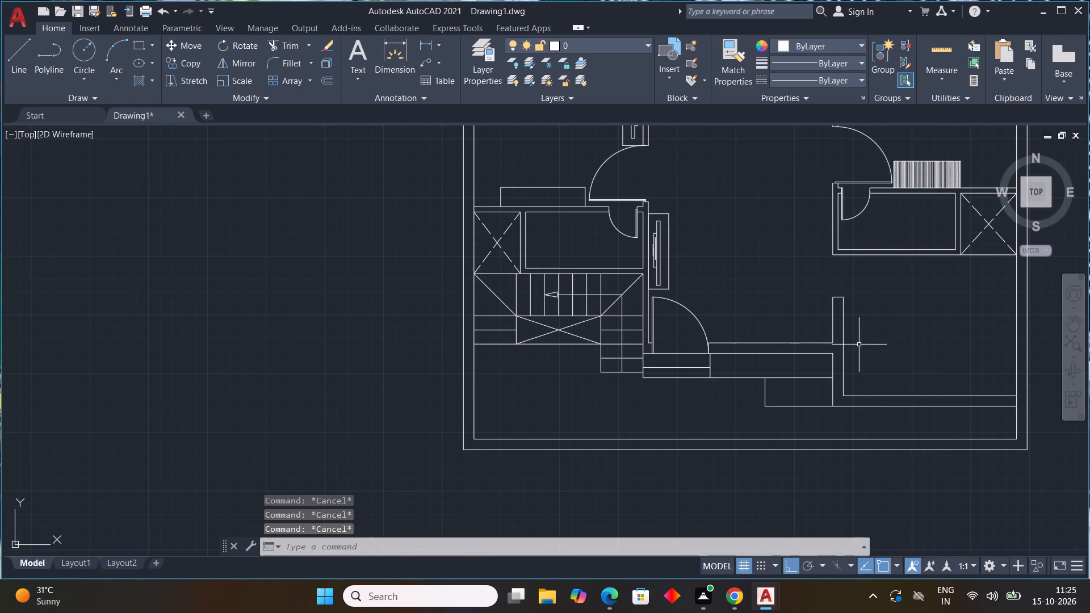
Draw a vertical line across the thickness of the front wall, a short distance right of the entrance door opening.
{"action": "middle_click_drag", "start_coordinate": [844, 350], "coordinate": [617, 300]}
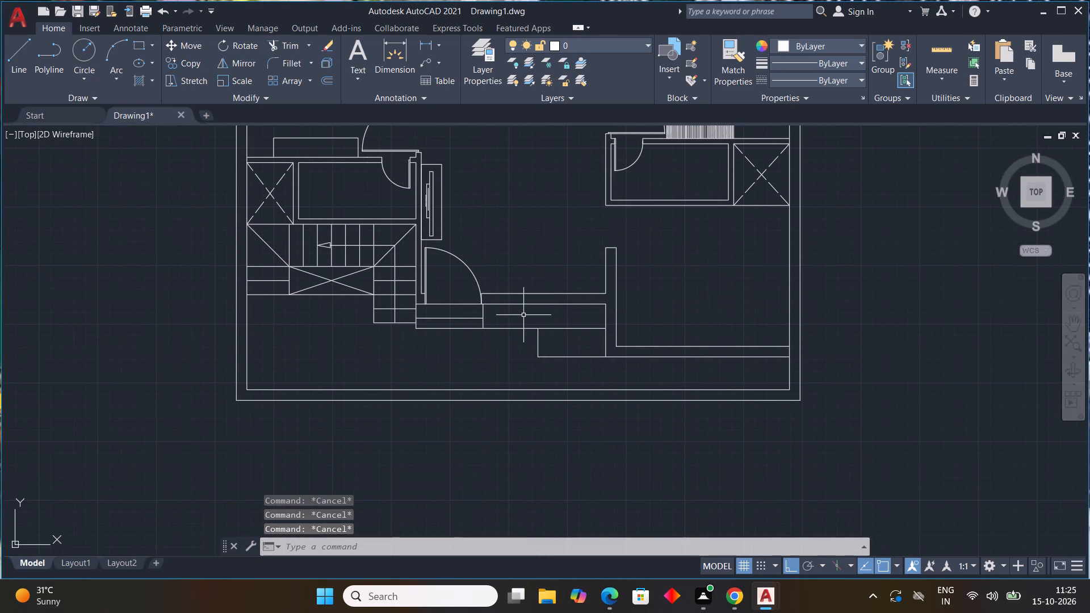
{"action": "key", "text": "l"}
{"action": "key", "text": "space"}
{"action": "scroll", "coordinate": [486, 311], "scroll_direction": "up", "scroll_amount": 3}
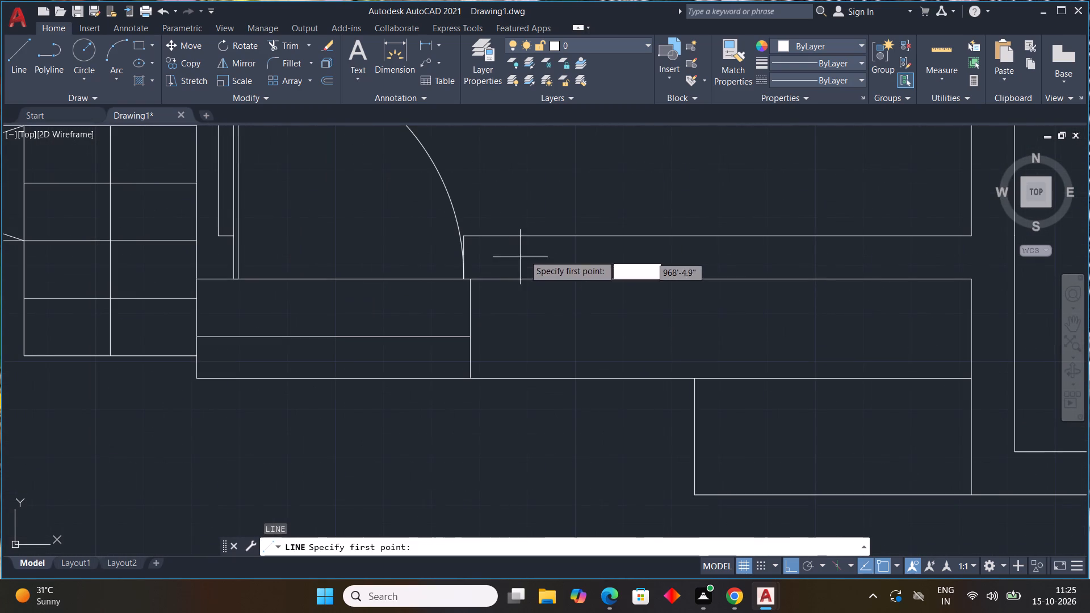
{"action": "left_click", "coordinate": [566, 238]}
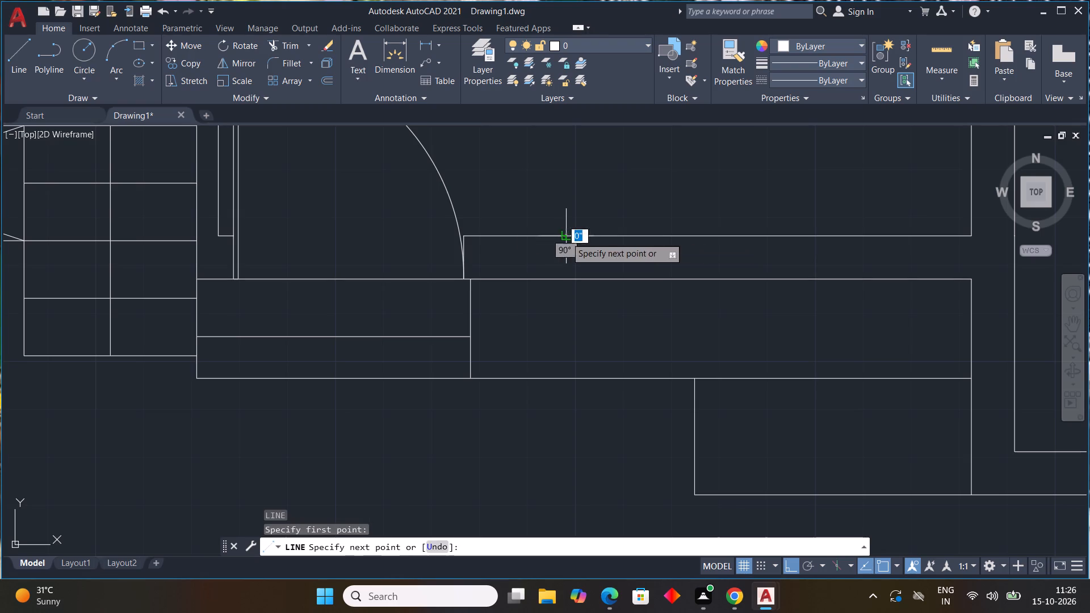
{"action": "left_click", "coordinate": [564, 280]}
{"action": "key", "text": "Escape"}
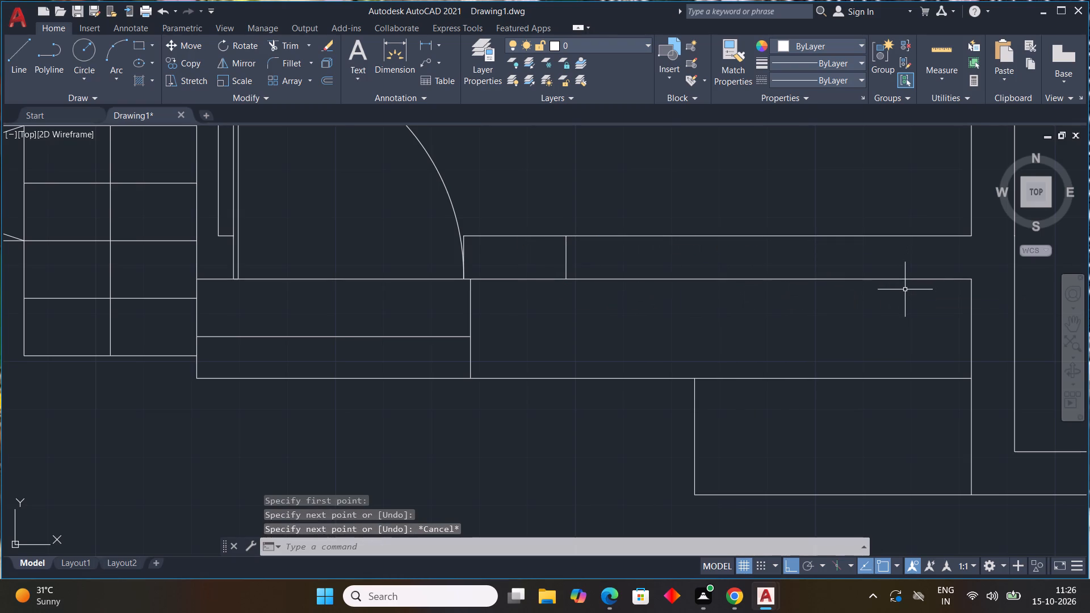
Offset the new vertical line in the front wall 5' to the right.
{"action": "type", "text": "OFF"}
{"action": "key", "text": "space"}
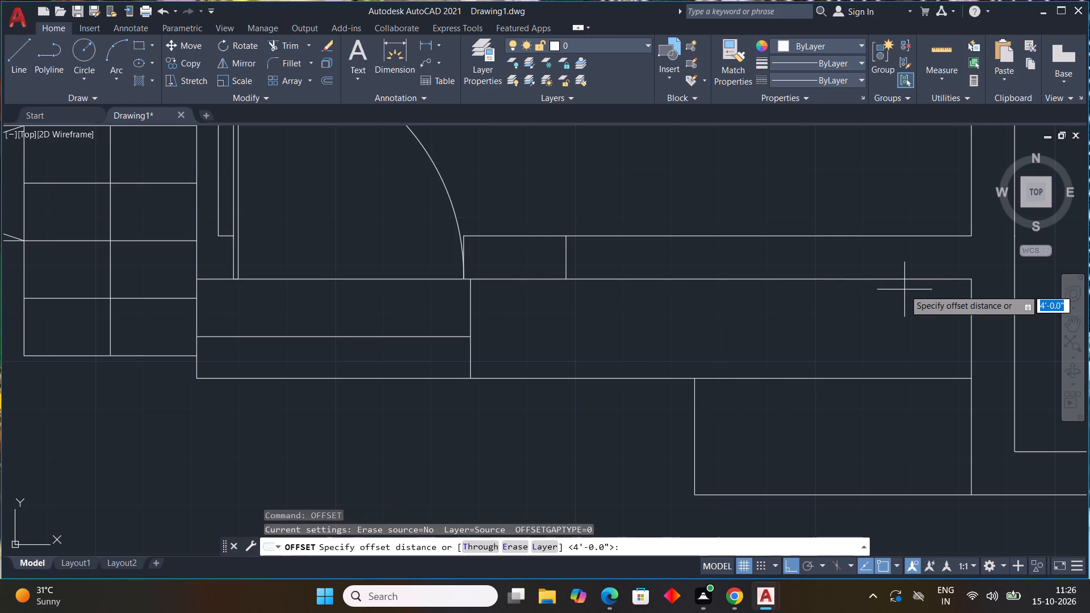
{"action": "type", "text": "5'"}
{"action": "key", "text": "Return"}
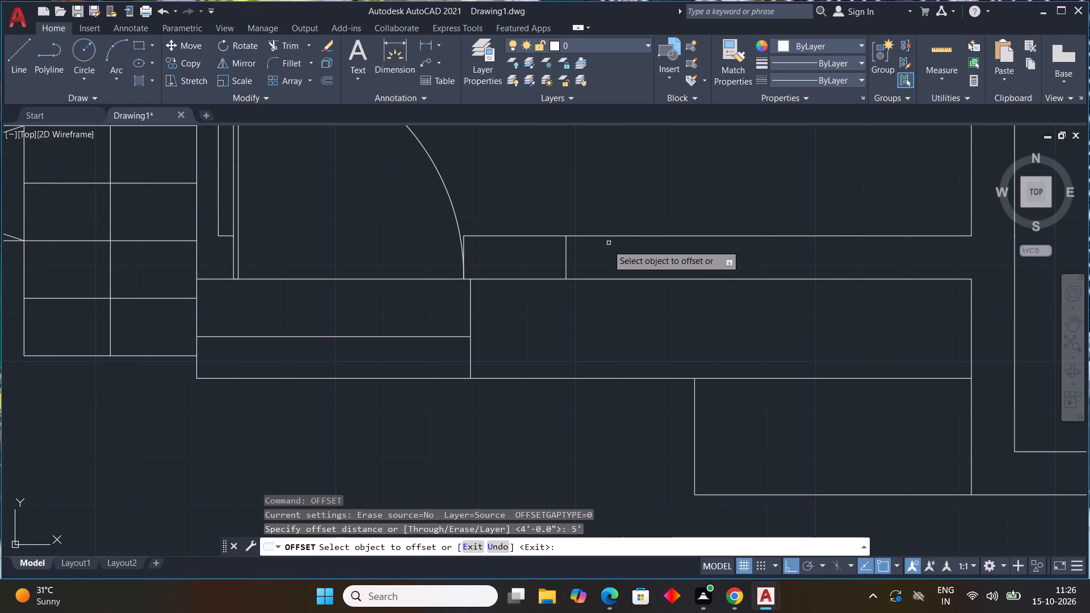
{"action": "left_click", "coordinate": [565, 262]}
{"action": "left_click", "coordinate": [787, 266]}
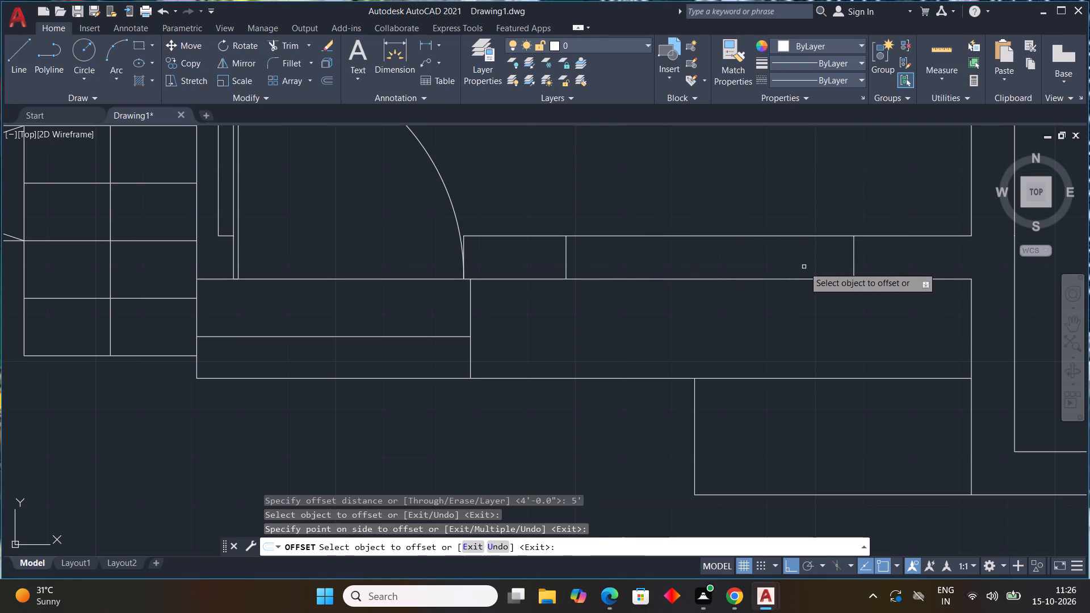
{"action": "key", "text": "Escape"}
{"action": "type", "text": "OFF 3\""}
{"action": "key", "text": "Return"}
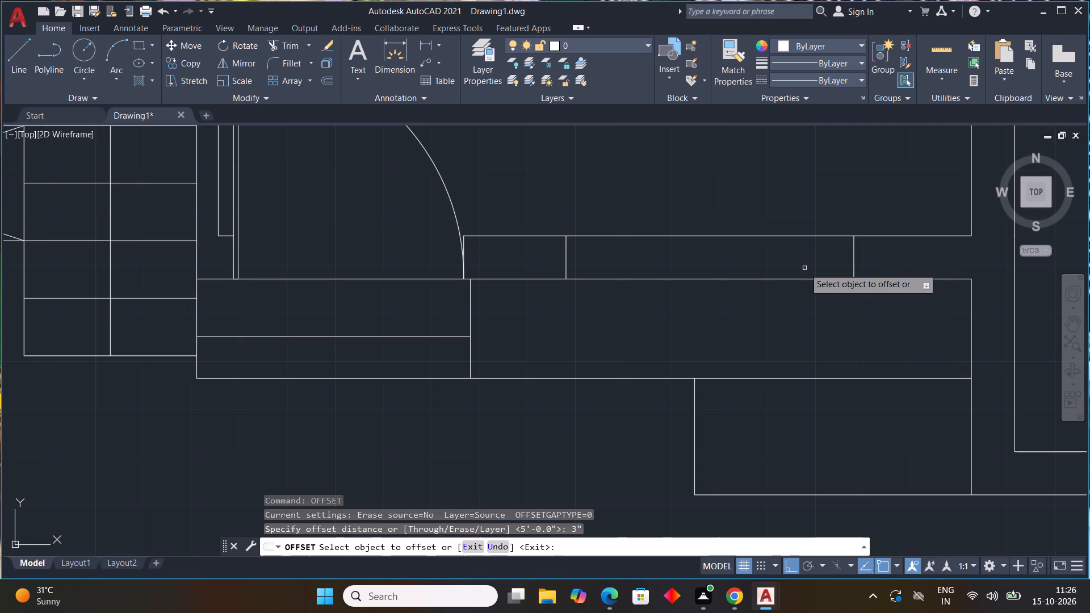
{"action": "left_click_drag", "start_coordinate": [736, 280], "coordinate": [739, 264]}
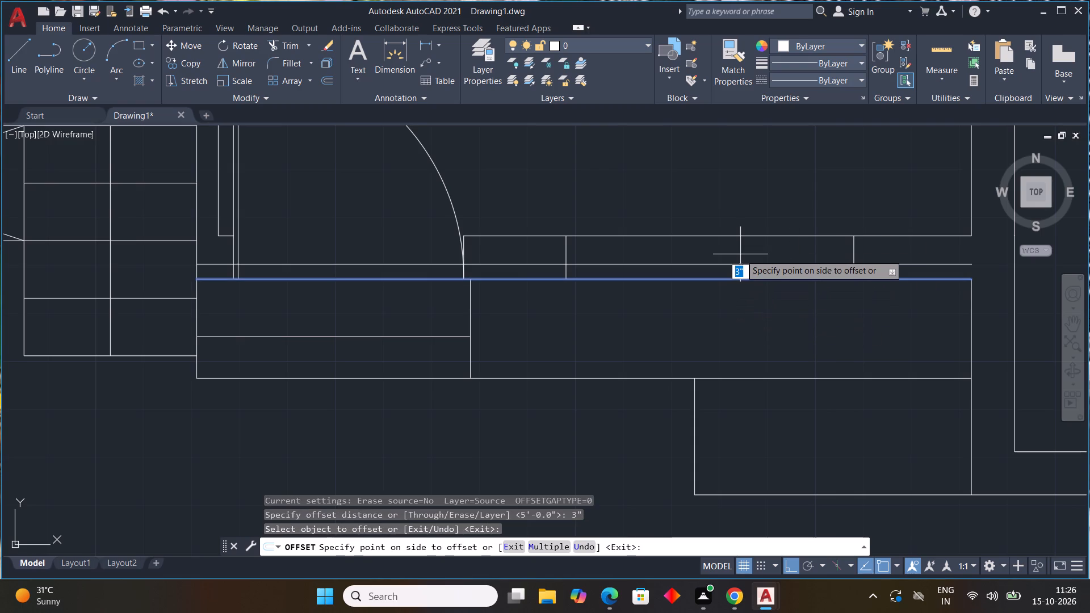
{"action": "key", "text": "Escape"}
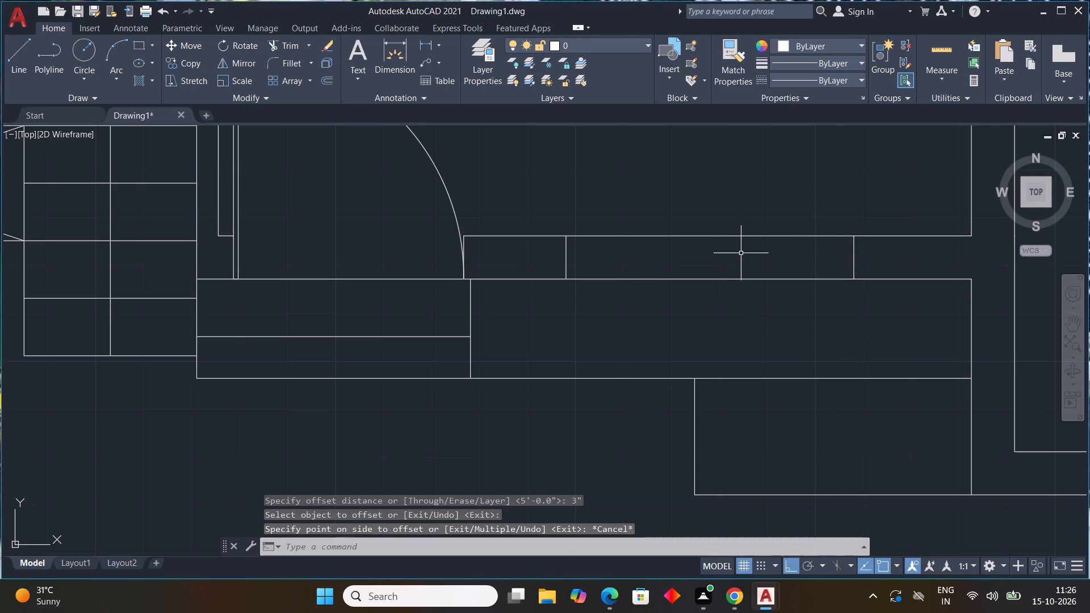
Offset the front wall's inner line 3" into the wall, and offset the resulting line another 3" in the same direction.
{"action": "key", "text": "space"}
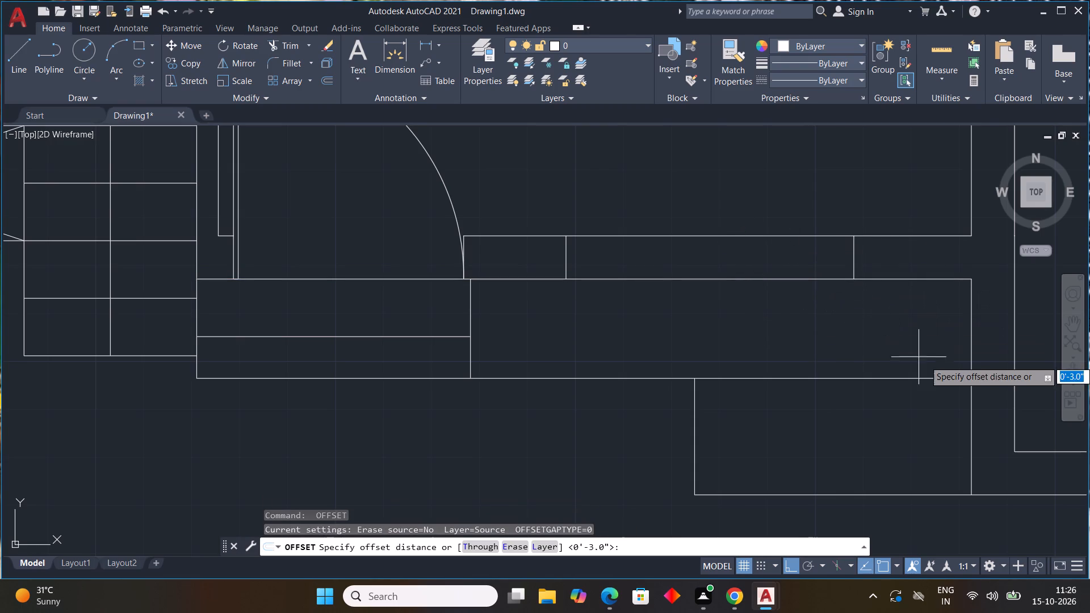
{"action": "key", "text": "3"}
{"action": "key", "text": "shift+quotedbl"}
{"action": "key", "text": "Return"}
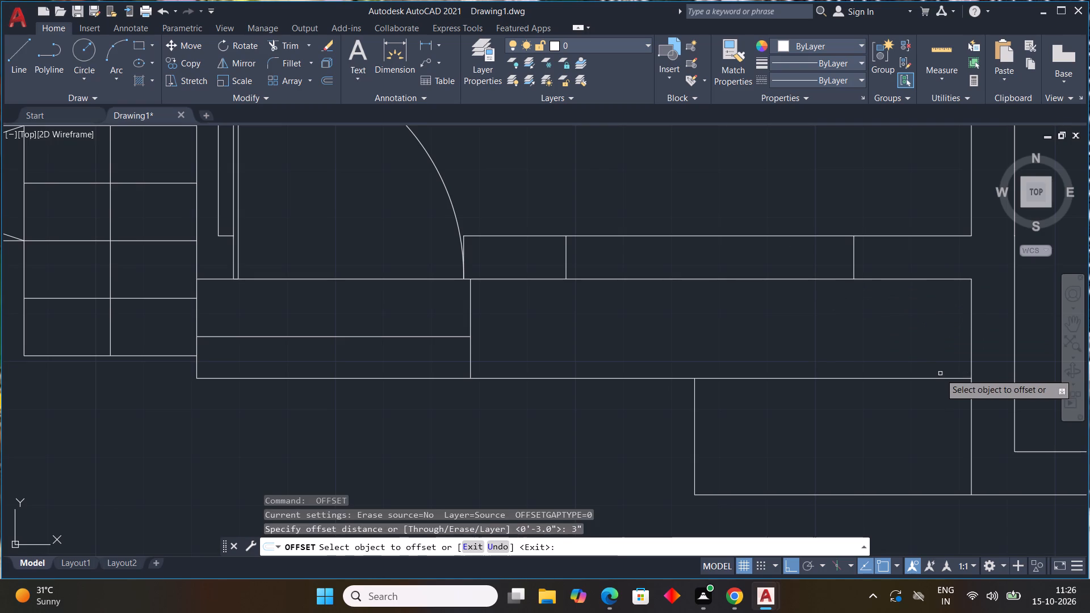
{"action": "scroll", "coordinate": [934, 364], "scroll_direction": "up", "scroll_amount": 1}
{"action": "left_click_drag", "start_coordinate": [678, 159], "coordinate": [678, 167]}
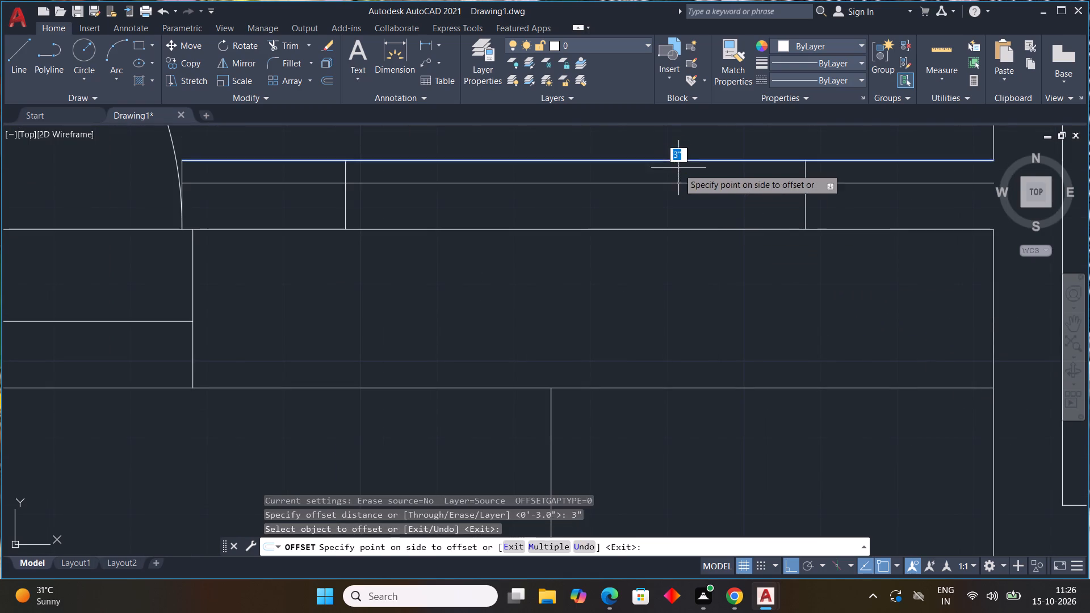
{"action": "left_click_drag", "start_coordinate": [681, 180], "coordinate": [683, 186]}
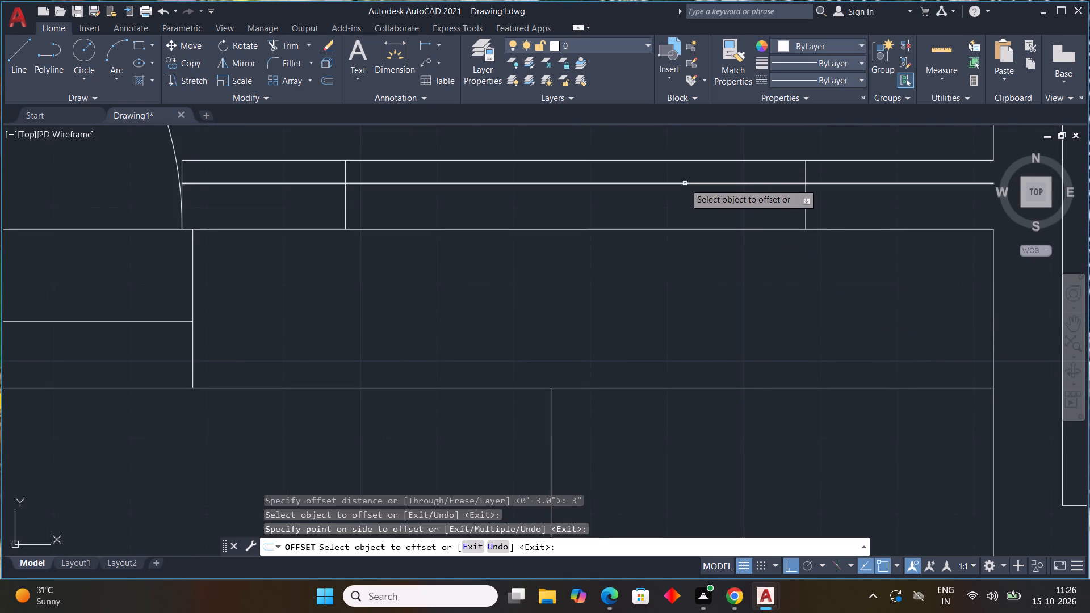
{"action": "left_click_drag", "start_coordinate": [685, 184], "coordinate": [685, 199]}
{"action": "left_click", "coordinate": [685, 201]}
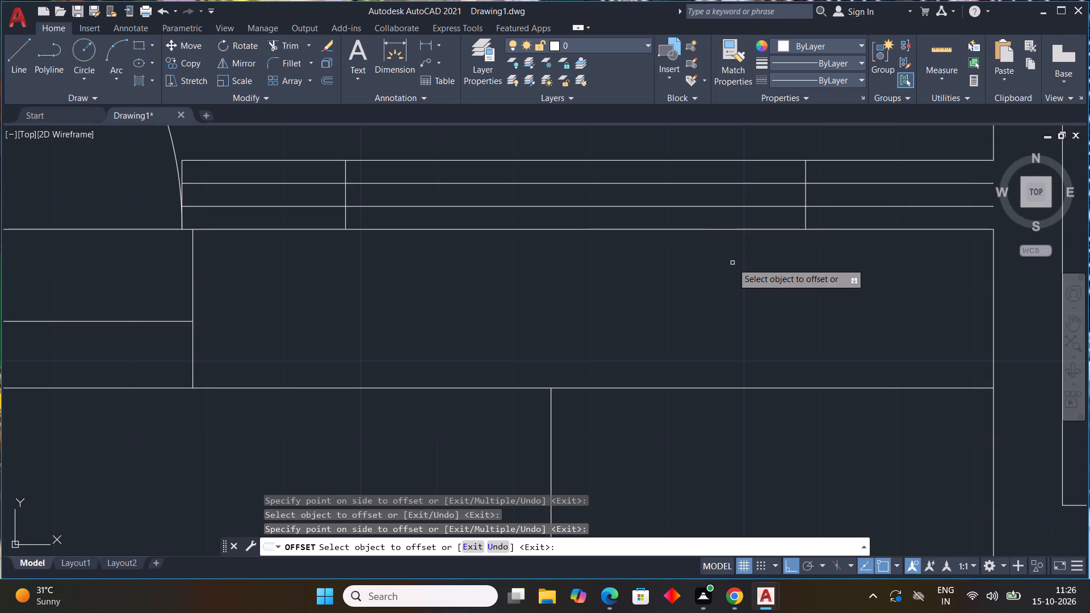
{"action": "scroll", "coordinate": [744, 253], "scroll_direction": "down", "scroll_amount": 4}
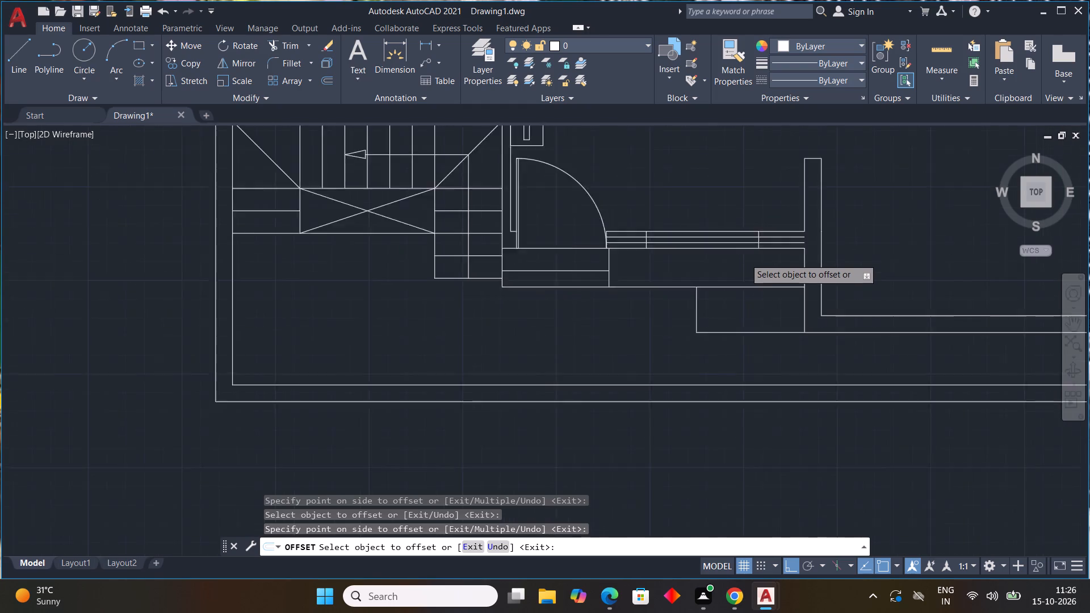
{"action": "key", "text": "Escape"}
{"action": "key", "text": "Escape"}
{"action": "key", "text": "Escape"}
{"action": "key", "text": "Escape"}
{"action": "key", "text": "Escape"}
{"action": "key", "text": "Escape"}
{"action": "key", "text": "Escape"}
{"action": "key", "text": "Escape"}
{"action": "key", "text": "Escape"}
{"action": "key", "text": "Escape"}
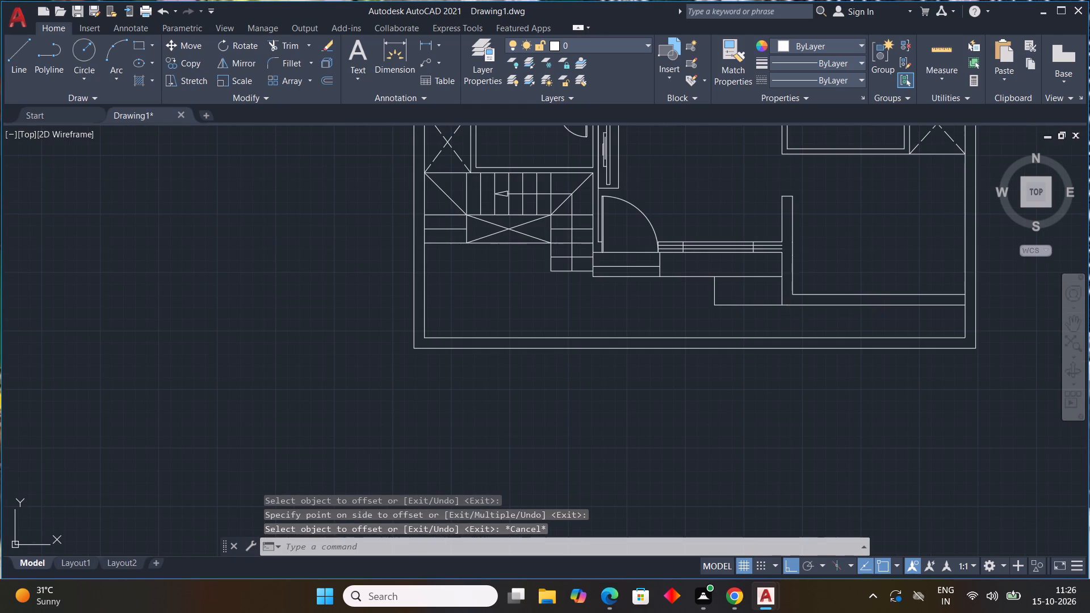
Trim the two offset lines on both sides of the 5' front-wall opening so they remain only between its end lines.
{"action": "type", "text": "TR"}
{"action": "key", "text": "space"}
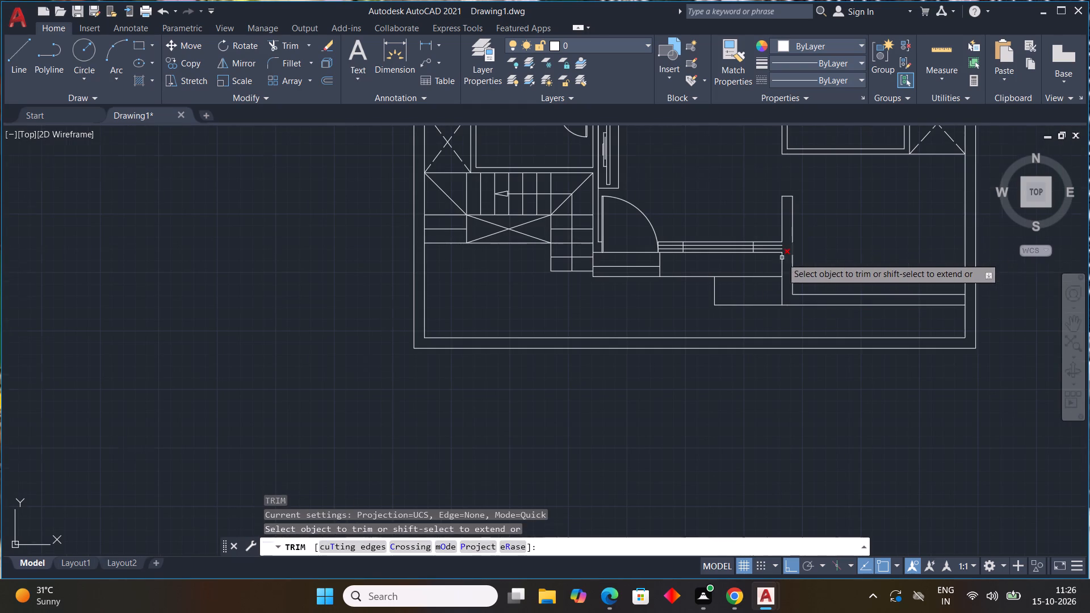
{"action": "scroll", "coordinate": [782, 258], "scroll_direction": "up", "scroll_amount": 4}
{"action": "left_click_drag", "start_coordinate": [740, 178], "coordinate": [736, 208]}
{"action": "scroll", "coordinate": [738, 217], "scroll_direction": "down", "scroll_amount": 3}
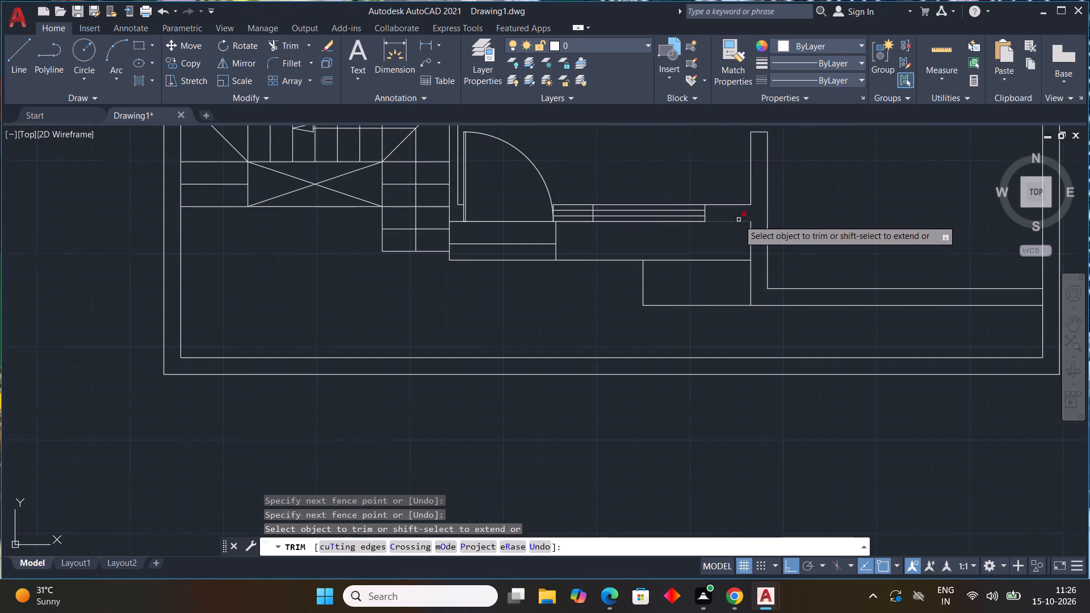
{"action": "middle_click_drag", "start_coordinate": [621, 241], "coordinate": [749, 275]}
{"action": "scroll", "coordinate": [709, 248], "scroll_direction": "up", "scroll_amount": 3}
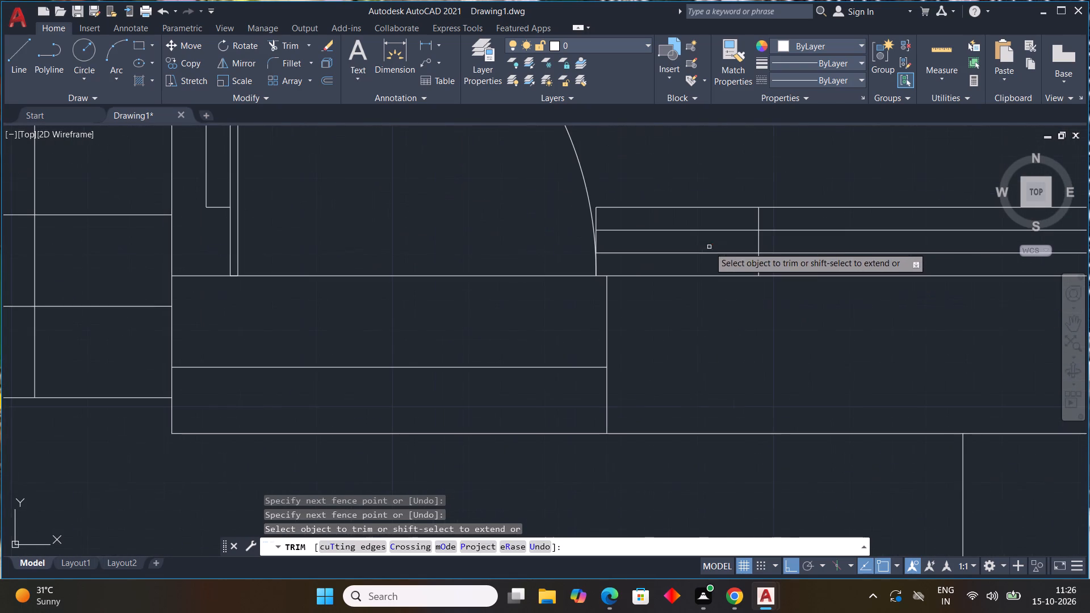
{"action": "left_click_drag", "start_coordinate": [708, 226], "coordinate": [704, 259]}
{"action": "key", "text": "Escape"}
{"action": "key", "text": "Escape"}
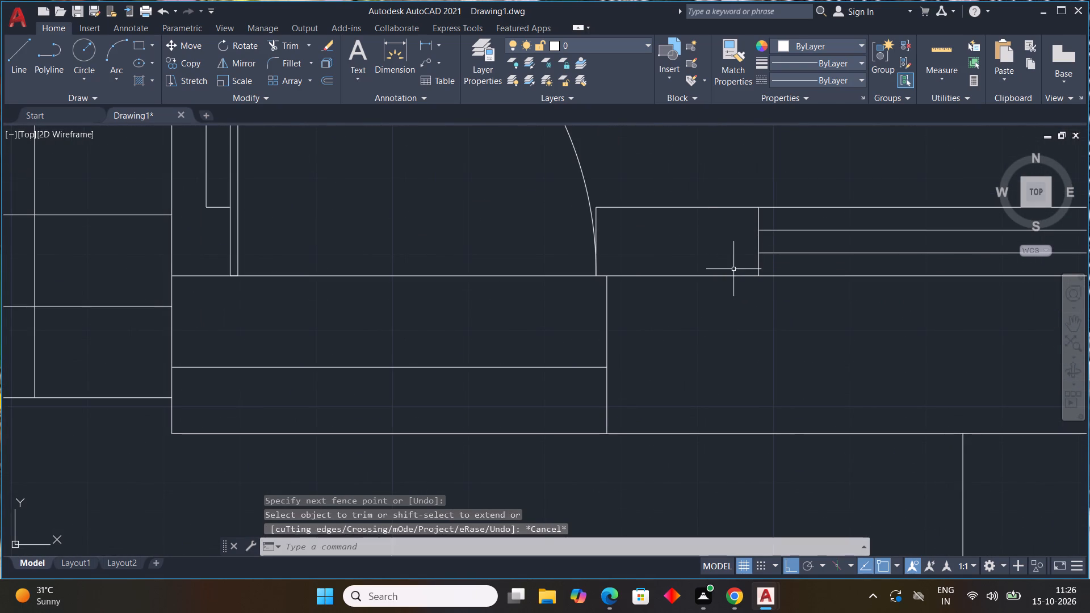
{"action": "key", "text": "Escape"}
Copy the four-line window by its lower-left corner onto the outer line of the lower-right room's front wall, with Ortho off.
{"action": "scroll", "coordinate": [733, 272], "scroll_direction": "down", "scroll_amount": 2}
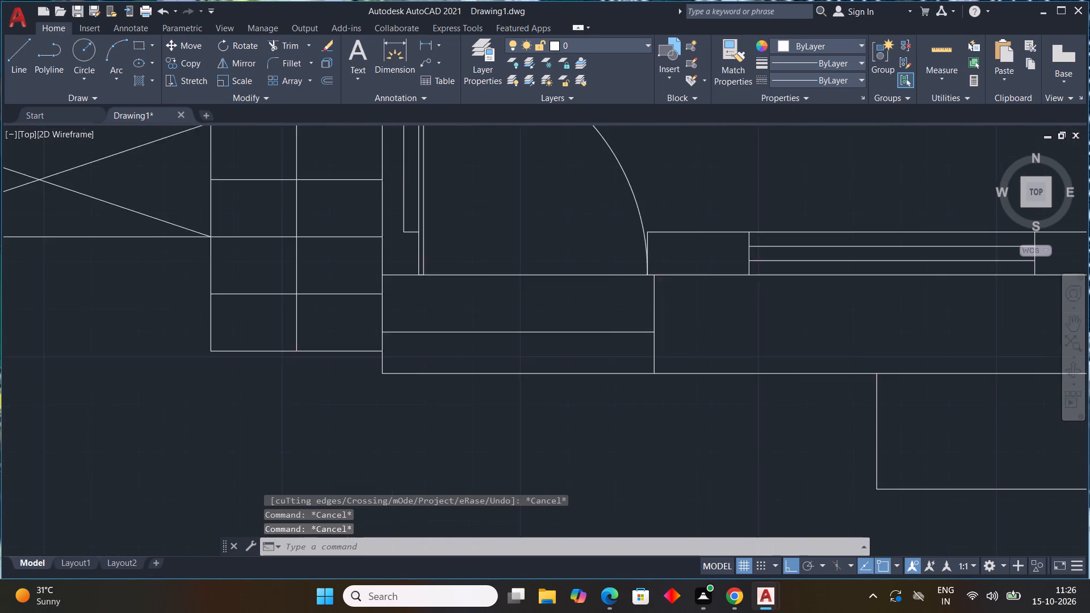
{"action": "scroll", "coordinate": [805, 318], "scroll_direction": "down", "scroll_amount": 2}
{"action": "middle_click_drag", "start_coordinate": [860, 377], "coordinate": [619, 495]}
{"action": "scroll", "coordinate": [685, 392], "scroll_direction": "down", "scroll_amount": 1}
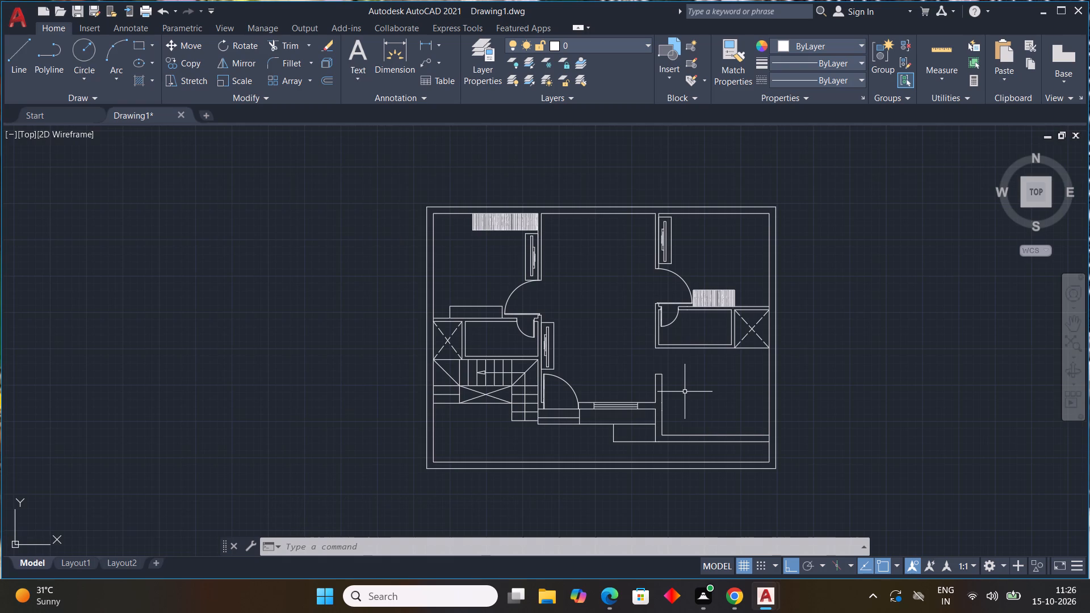
{"action": "scroll", "coordinate": [647, 421], "scroll_direction": "up", "scroll_amount": 3}
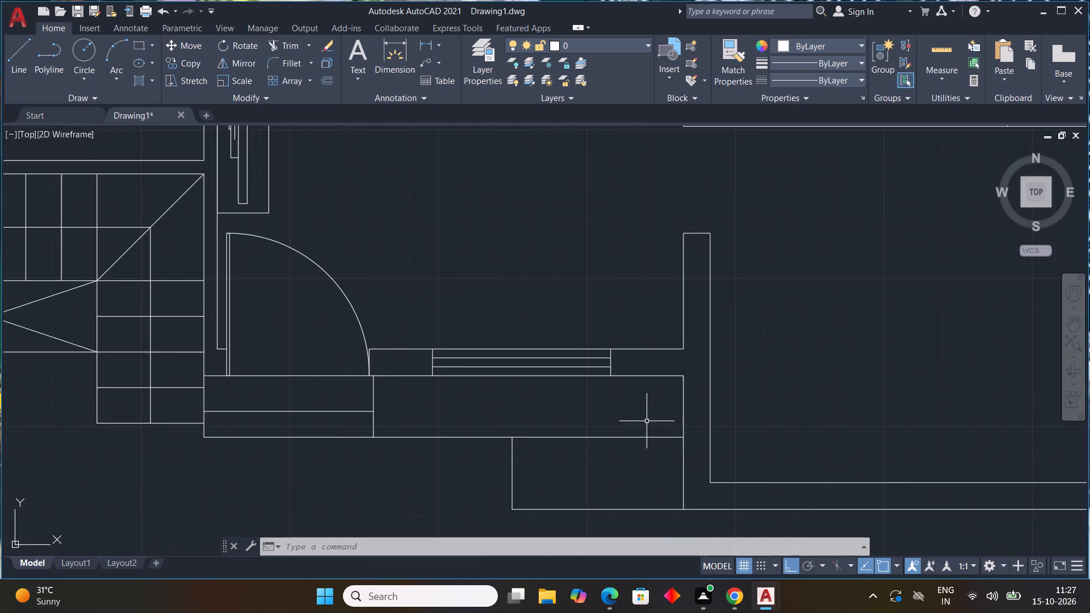
{"action": "middle_click_drag", "start_coordinate": [639, 416], "coordinate": [706, 411]}
{"action": "scroll", "coordinate": [706, 411], "scroll_direction": "up", "scroll_amount": 1}
{"action": "scroll", "coordinate": [681, 347], "scroll_direction": "up", "scroll_amount": 2}
{"action": "scroll", "coordinate": [670, 292], "scroll_direction": "down", "scroll_amount": 1}
{"action": "middle_click_drag", "start_coordinate": [670, 290], "coordinate": [762, 297]}
{"action": "left_click", "coordinate": [753, 278]}
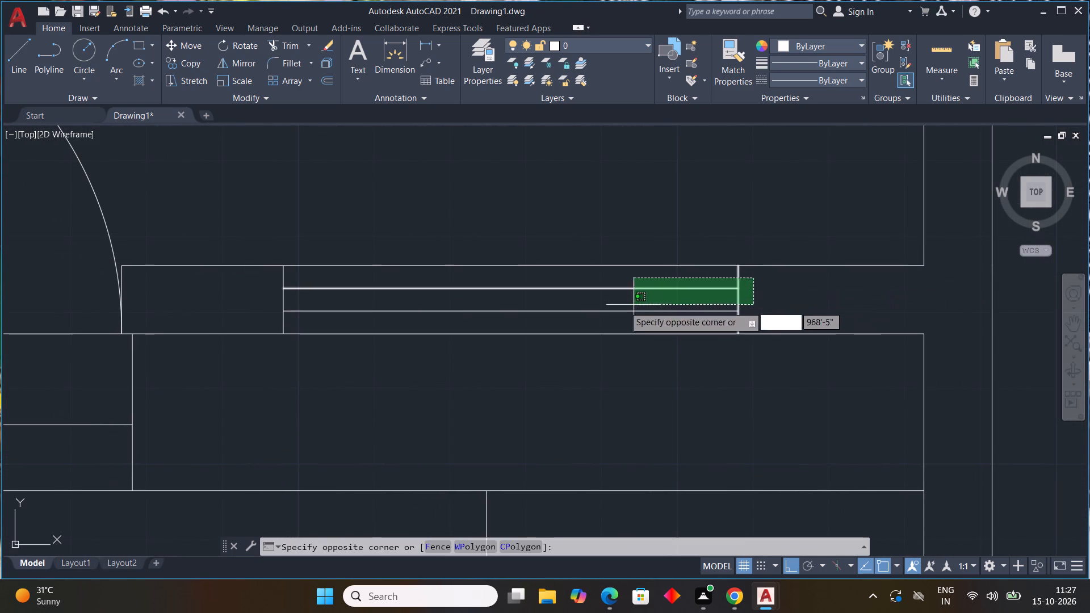
{"action": "left_click", "coordinate": [265, 327]}
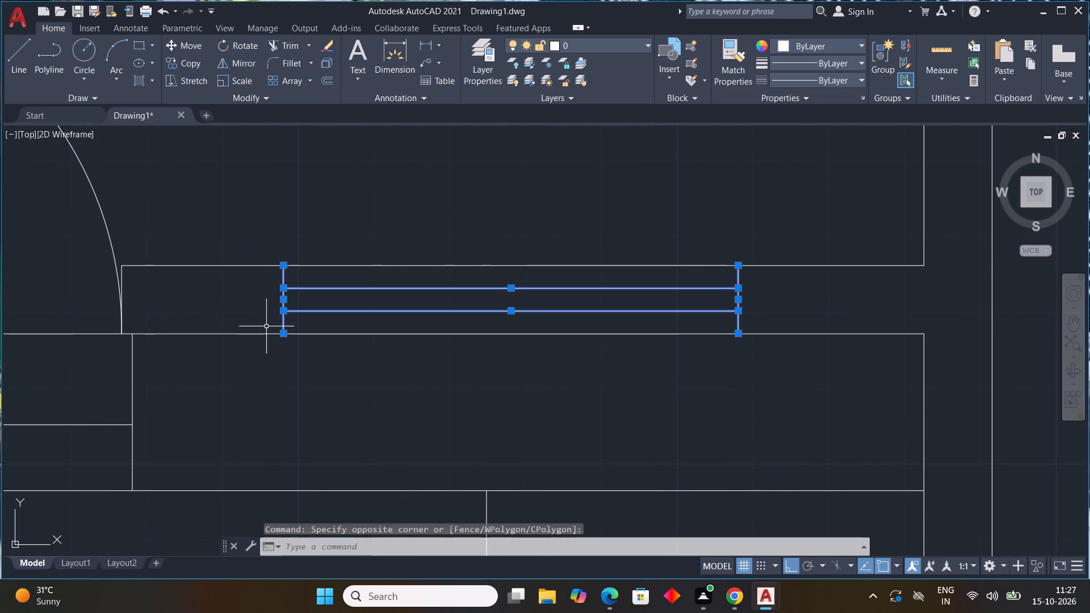
{"action": "type", "text": "CO"}
{"action": "key", "text": "space"}
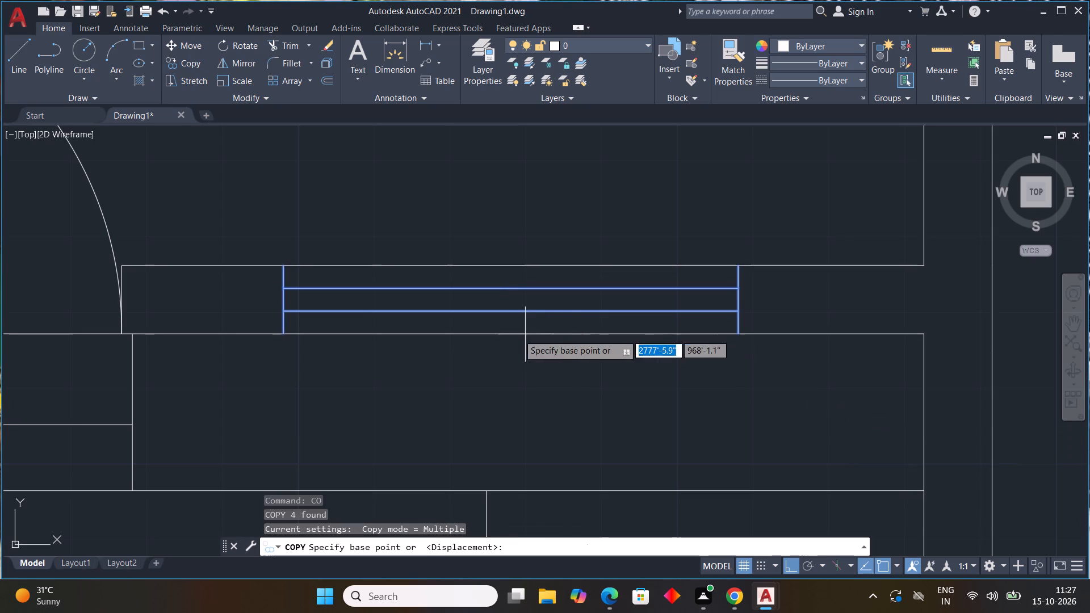
{"action": "left_click", "coordinate": [282, 333]}
{"action": "scroll", "coordinate": [715, 464], "scroll_direction": "down", "scroll_amount": 3}
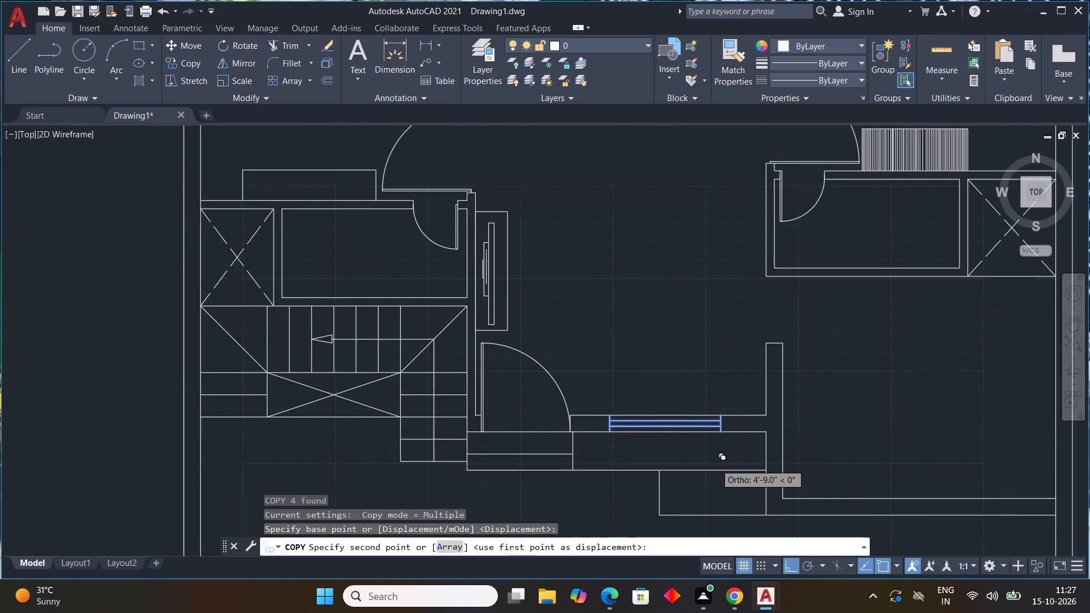
{"action": "middle_click_drag", "start_coordinate": [713, 460], "coordinate": [619, 377]}
{"action": "key", "text": "F8"}
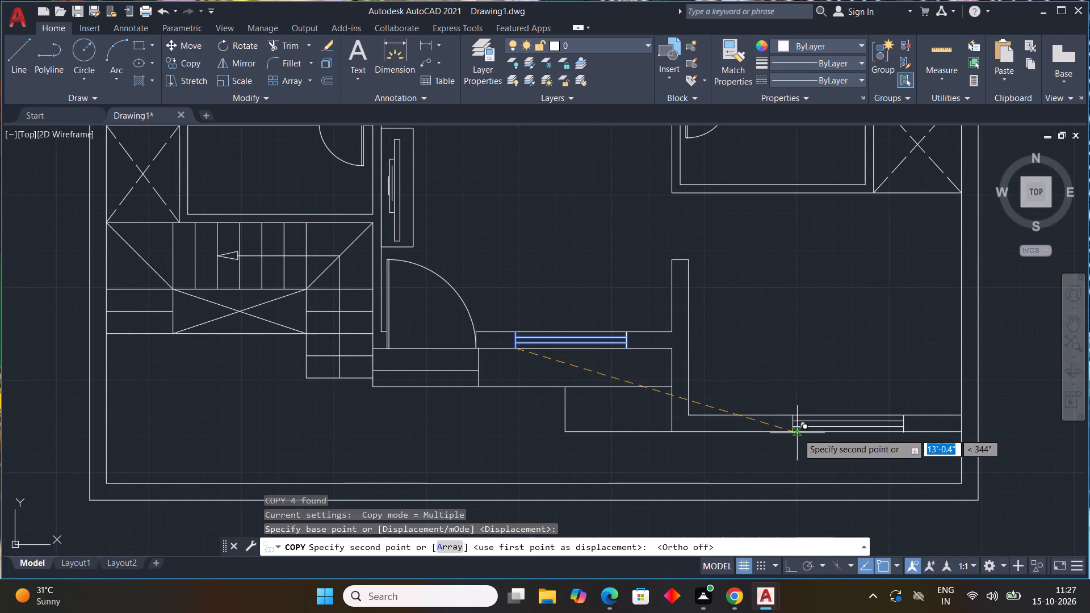
{"action": "scroll", "coordinate": [793, 435], "scroll_direction": "up", "scroll_amount": 2}
{"action": "left_click", "coordinate": [748, 423]}
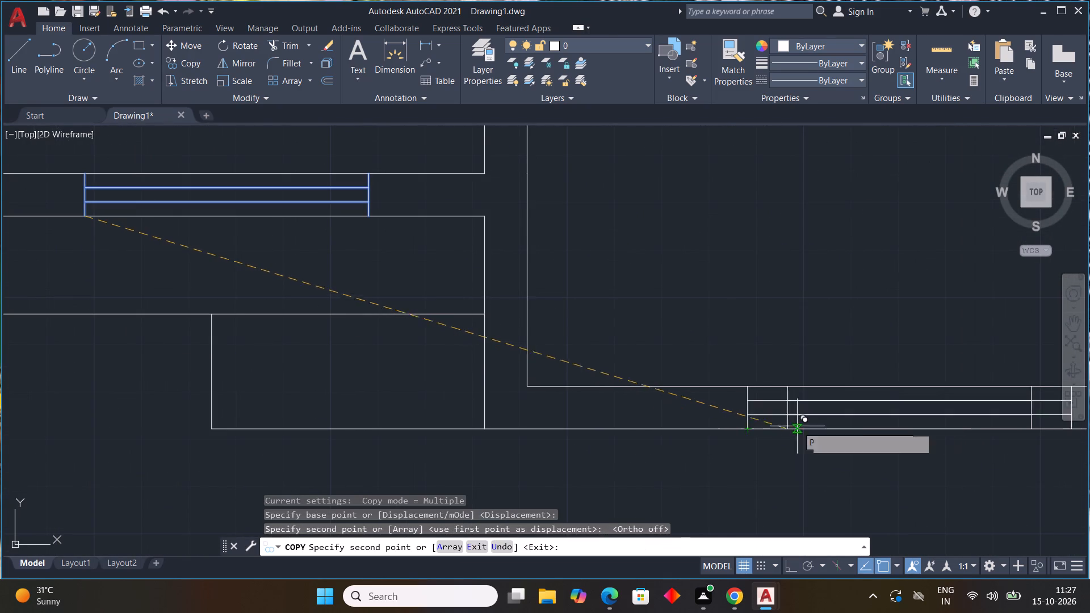
Place another copy of the window in the empty space to the right of the floor plan.
{"action": "scroll", "coordinate": [863, 438], "scroll_direction": "down", "scroll_amount": 3}
{"action": "middle_click_drag", "start_coordinate": [886, 479], "coordinate": [732, 452]}
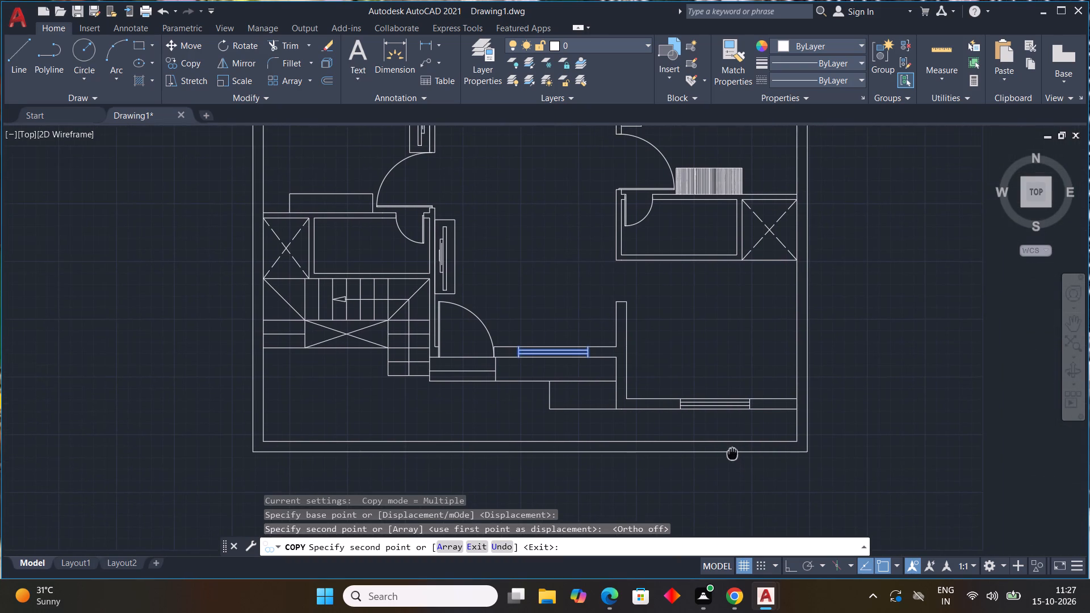
{"action": "middle_click_drag", "start_coordinate": [732, 452], "coordinate": [772, 451]}
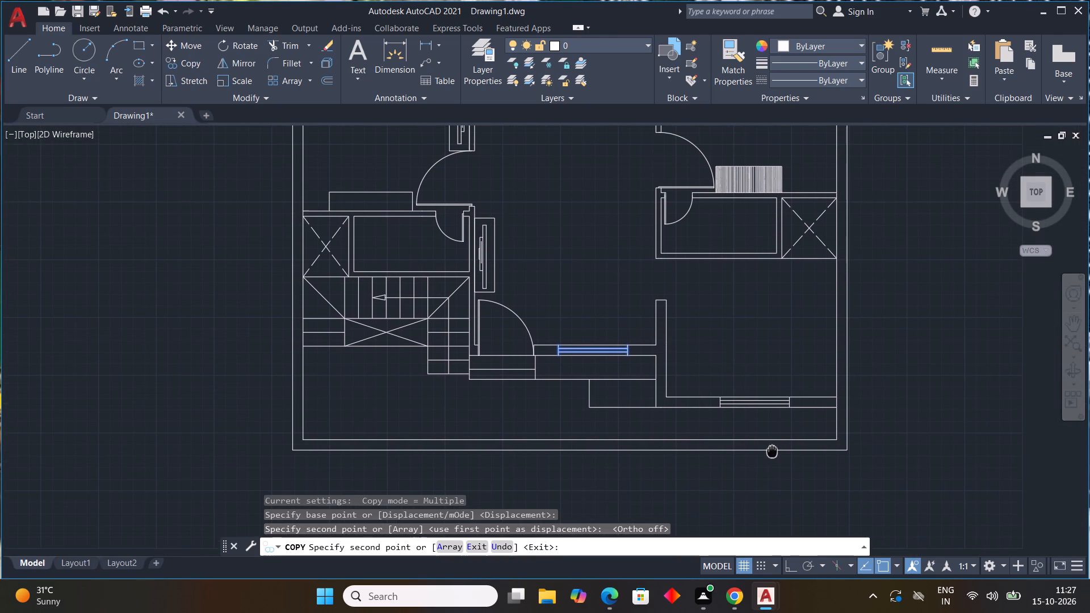
{"action": "middle_click_drag", "start_coordinate": [772, 451], "coordinate": [769, 456]}
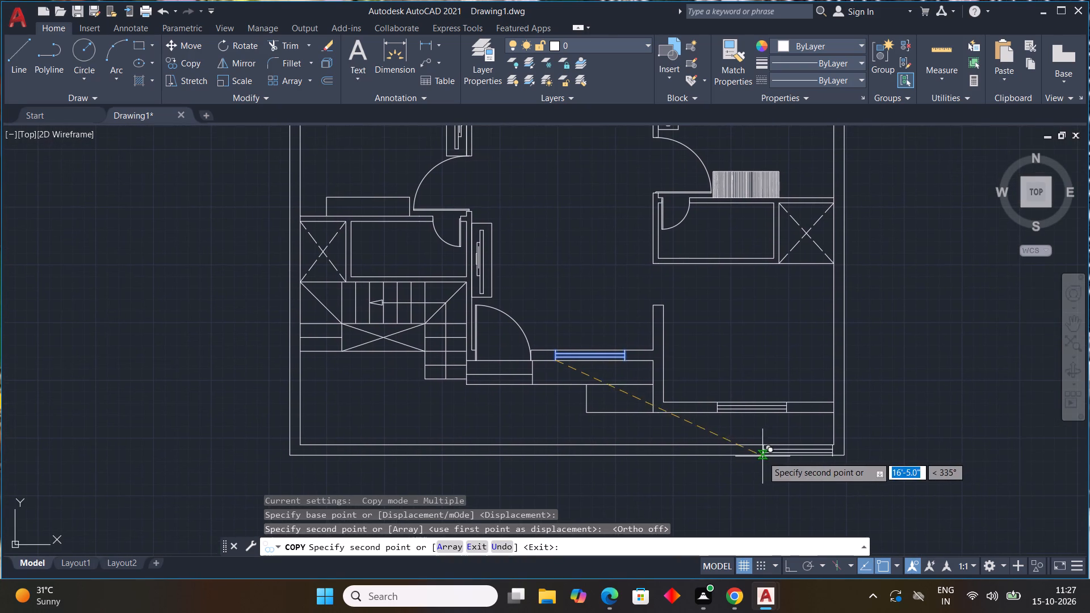
{"action": "middle_click_drag", "start_coordinate": [952, 355], "coordinate": [832, 415]}
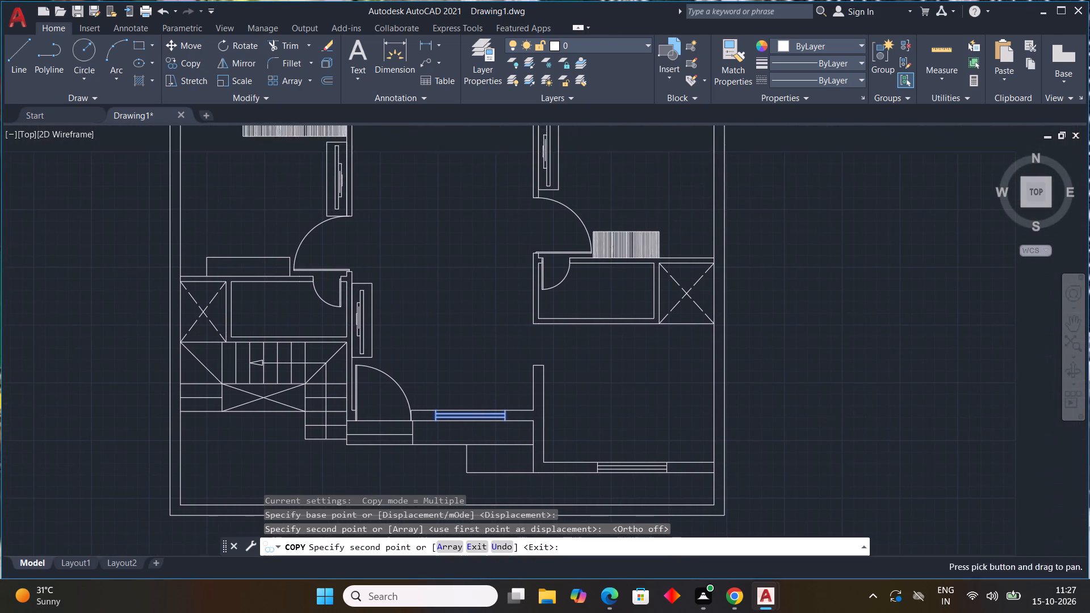
{"action": "scroll", "coordinate": [867, 320], "scroll_direction": "down", "scroll_amount": 2}
{"action": "left_click", "coordinate": [869, 309]}
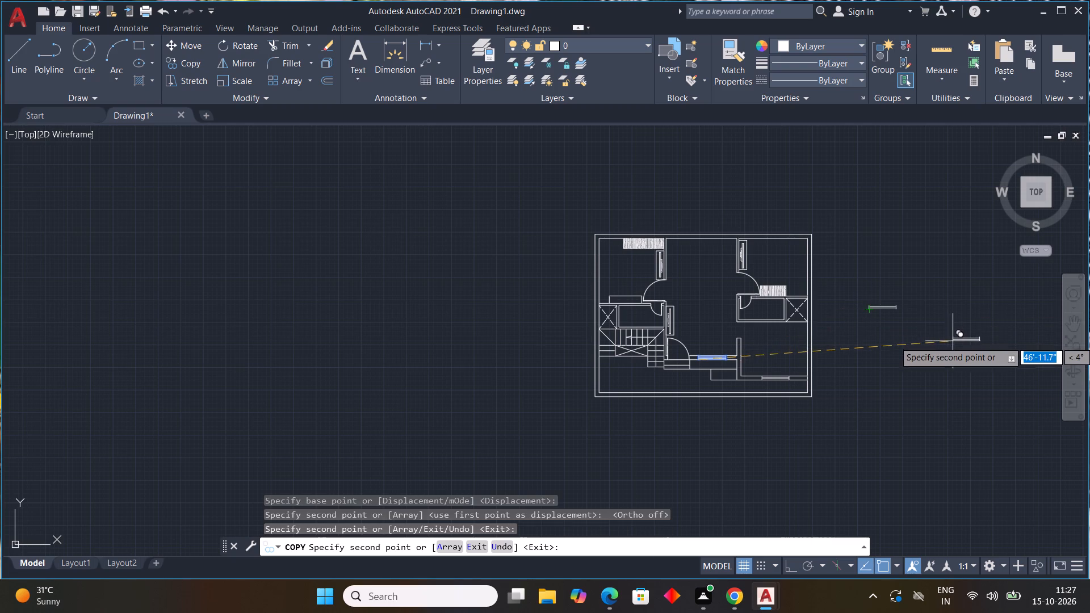
{"action": "key", "text": "Escape"}
Rotate the loose window copy a quarter turn about its upper-right corner, with Ortho on, so it stands vertical.
{"action": "scroll", "coordinate": [969, 334], "scroll_direction": "up", "scroll_amount": 3}
{"action": "left_click_drag", "start_coordinate": [747, 178], "coordinate": [686, 215]}
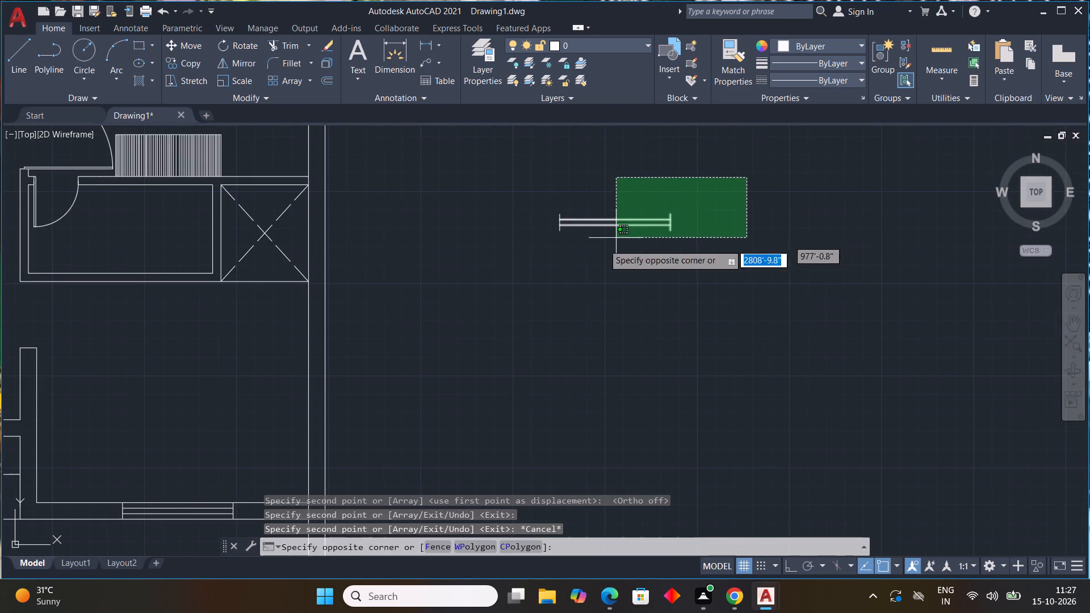
{"action": "left_click", "coordinate": [522, 263]}
{"action": "type", "text": "RO"}
{"action": "key", "text": "space"}
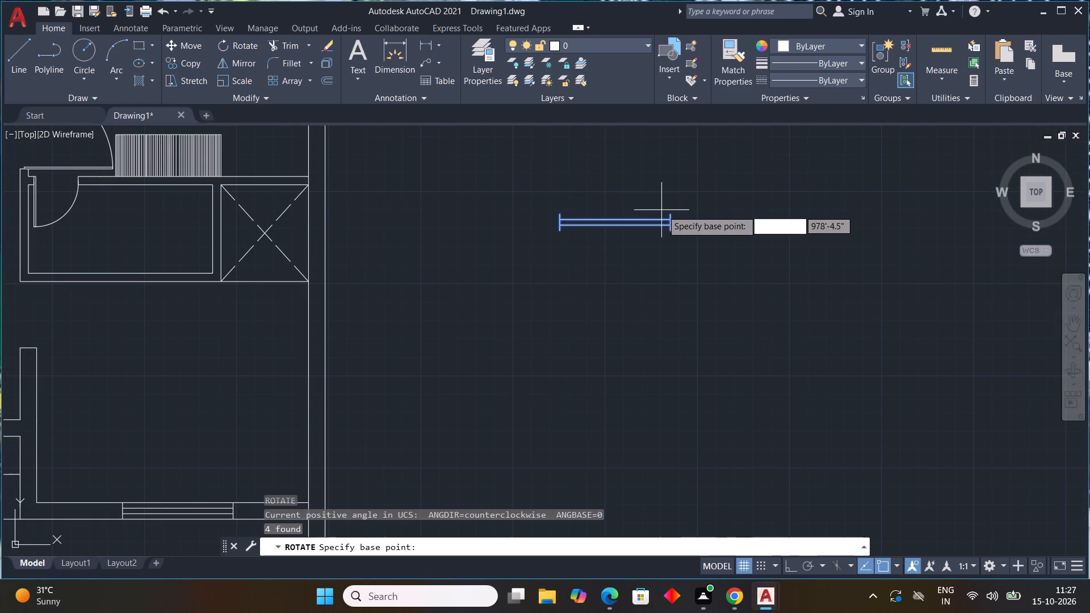
{"action": "left_click", "coordinate": [668, 212]}
{"action": "key", "text": "F8"}
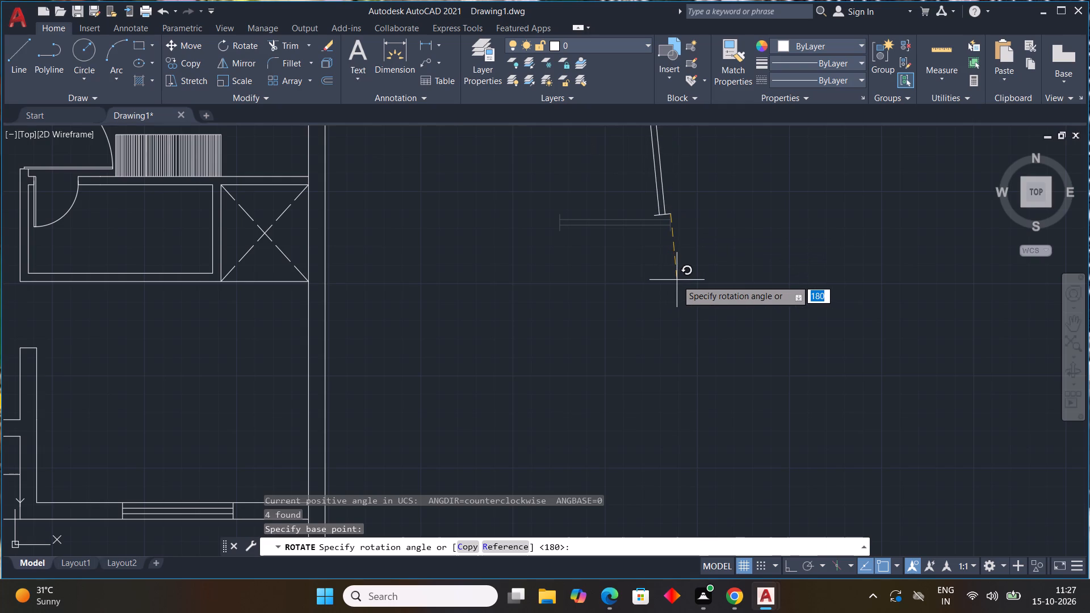
{"action": "left_click", "coordinate": [677, 280]}
Copy the vertical window by its lower-left corner onto the inner line of the upper-right room's outer side wall, with Ortho off.
{"action": "scroll", "coordinate": [707, 285], "scroll_direction": "down", "scroll_amount": 4}
{"action": "middle_click_drag", "start_coordinate": [707, 287], "coordinate": [751, 311]}
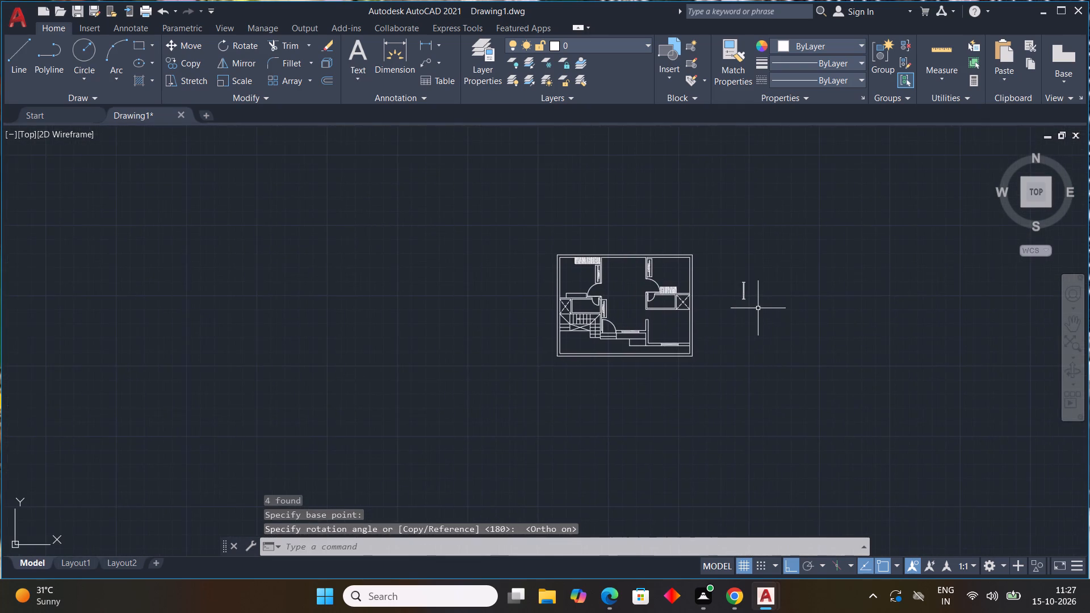
{"action": "scroll", "coordinate": [757, 302], "scroll_direction": "up", "scroll_amount": 3}
{"action": "left_click_drag", "start_coordinate": [741, 204], "coordinate": [732, 213]}
{"action": "left_click", "coordinate": [645, 331]}
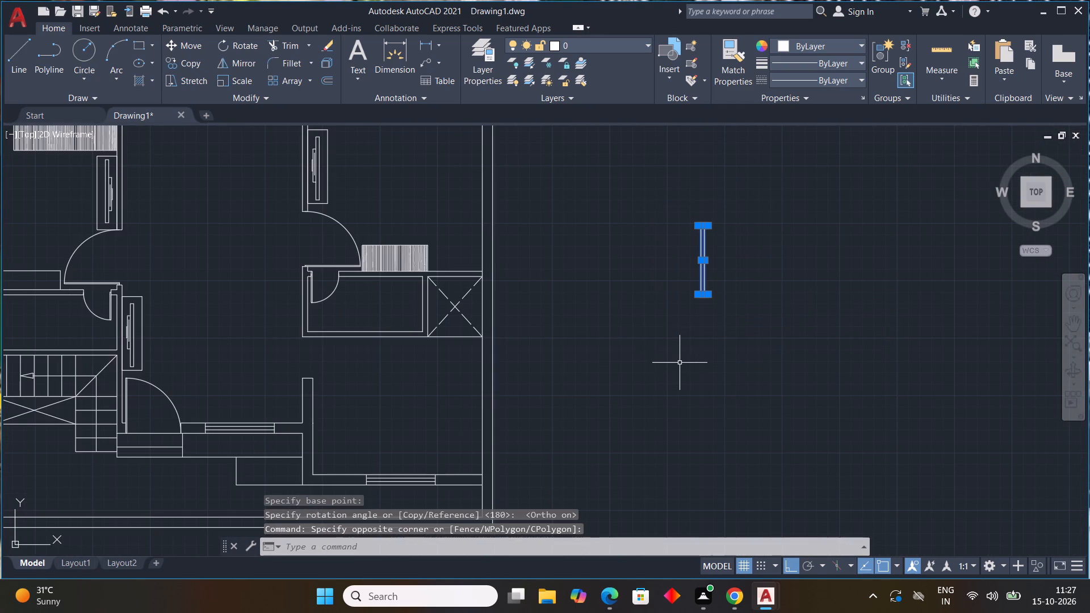
{"action": "key", "text": "c"}
{"action": "key", "text": "o"}
{"action": "key", "text": "space"}
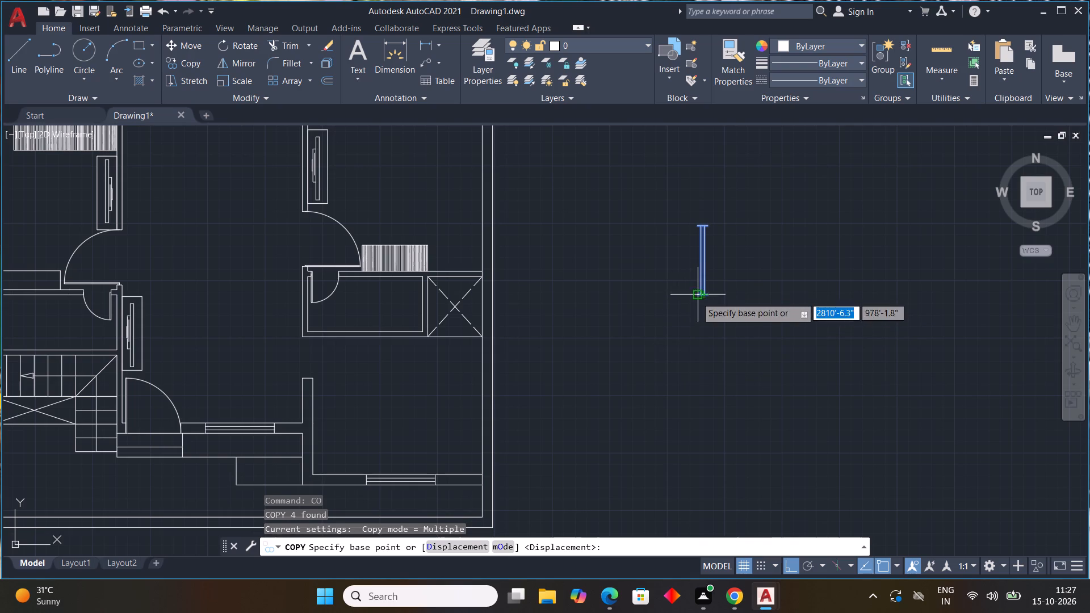
{"action": "scroll", "coordinate": [696, 297], "scroll_direction": "up", "scroll_amount": 3}
{"action": "left_click", "coordinate": [700, 290]}
{"action": "scroll", "coordinate": [557, 289], "scroll_direction": "down", "scroll_amount": 1}
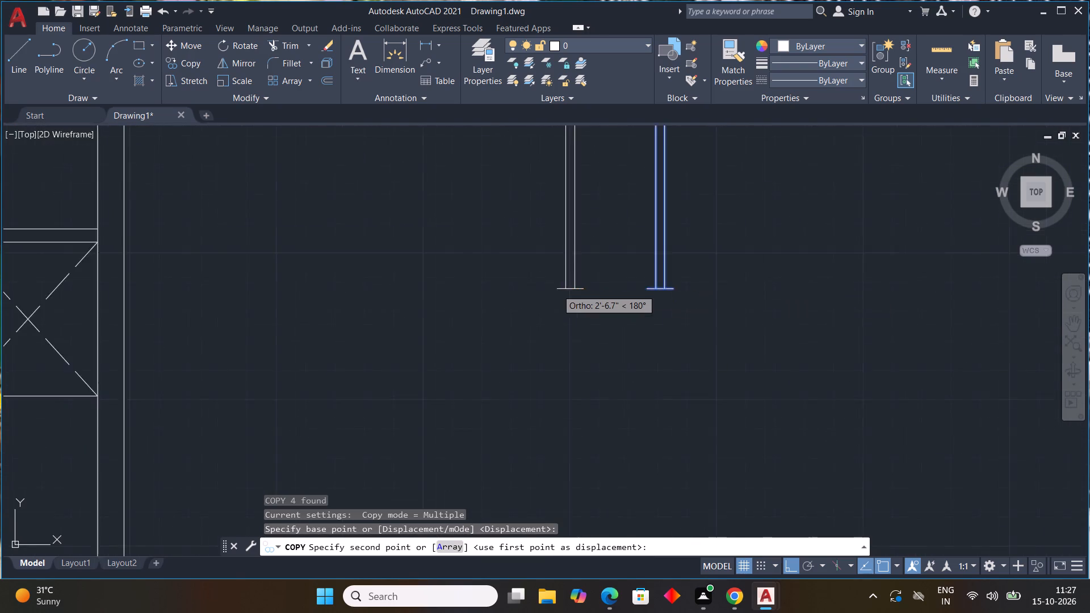
{"action": "scroll", "coordinate": [557, 289], "scroll_direction": "down", "scroll_amount": 1}
{"action": "middle_click_drag", "start_coordinate": [558, 289], "coordinate": [749, 419]}
{"action": "key", "text": "F8"}
{"action": "scroll", "coordinate": [613, 366], "scroll_direction": "down", "scroll_amount": 1}
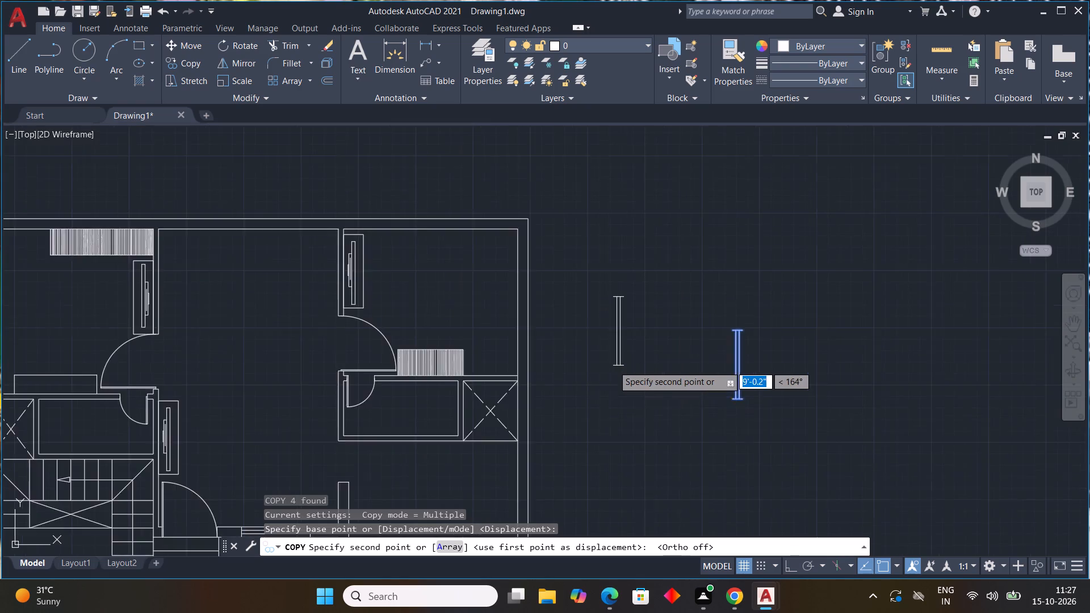
{"action": "middle_click_drag", "start_coordinate": [620, 368], "coordinate": [684, 434]}
{"action": "scroll", "coordinate": [587, 392], "scroll_direction": "up", "scroll_amount": 3}
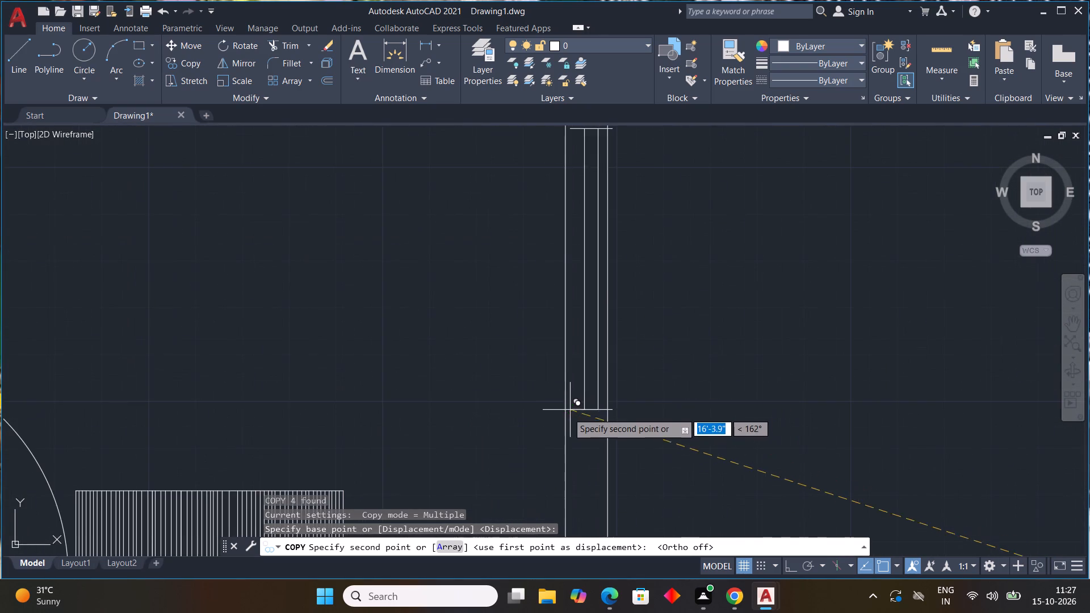
{"action": "scroll", "coordinate": [568, 415], "scroll_direction": "down", "scroll_amount": 2}
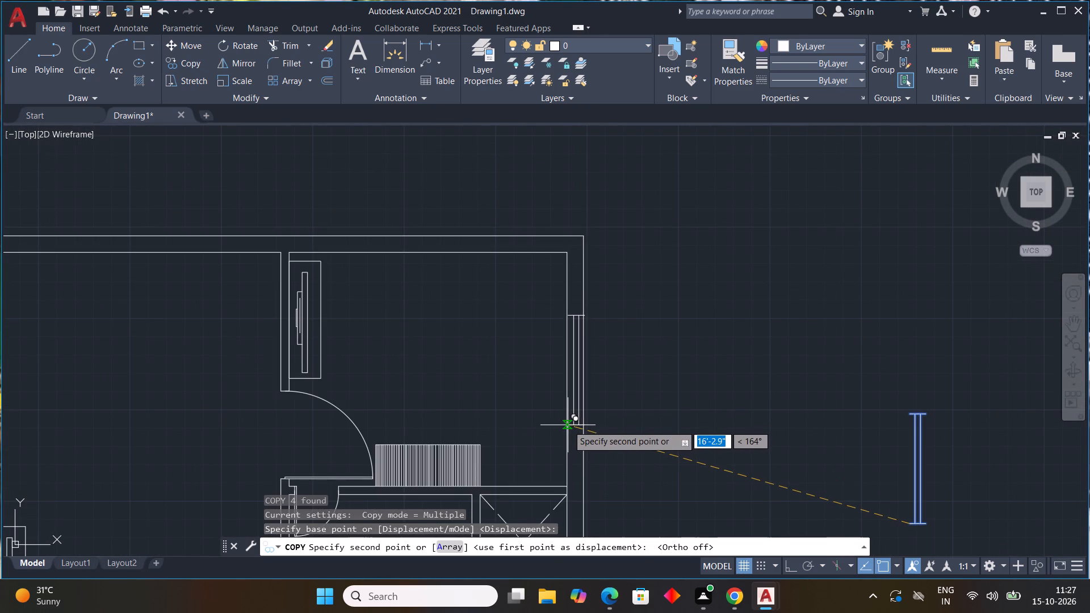
{"action": "left_click", "coordinate": [568, 425]}
Place another copy of the vertical window on the outer line of the upper-left room's outer side wall.
{"action": "scroll", "coordinate": [712, 409], "scroll_direction": "down", "scroll_amount": 3}
{"action": "scroll", "coordinate": [455, 413], "scroll_direction": "up", "scroll_amount": 4}
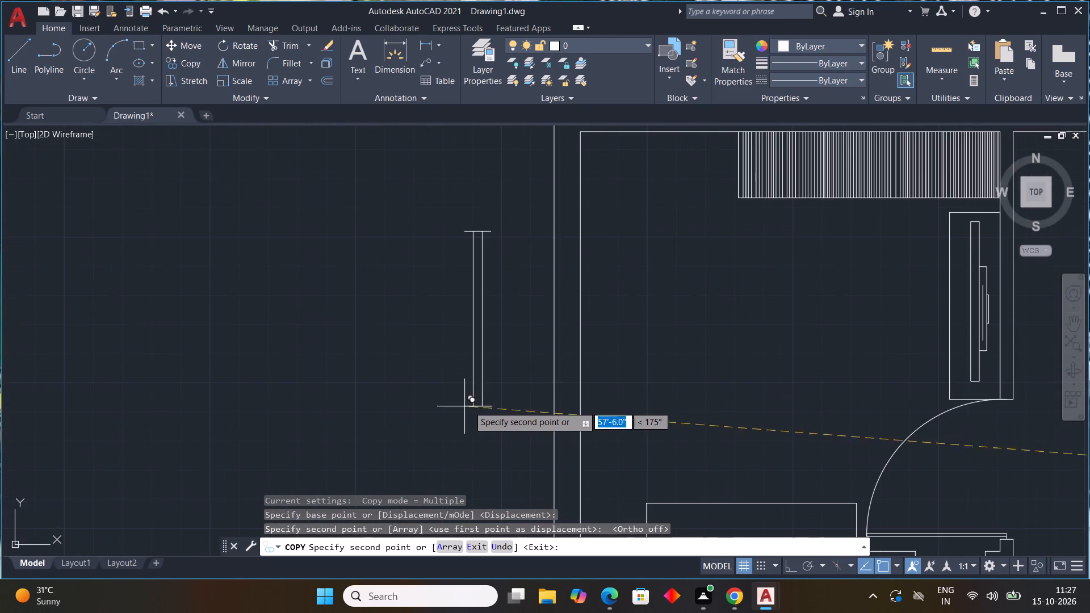
{"action": "left_click", "coordinate": [554, 406]}
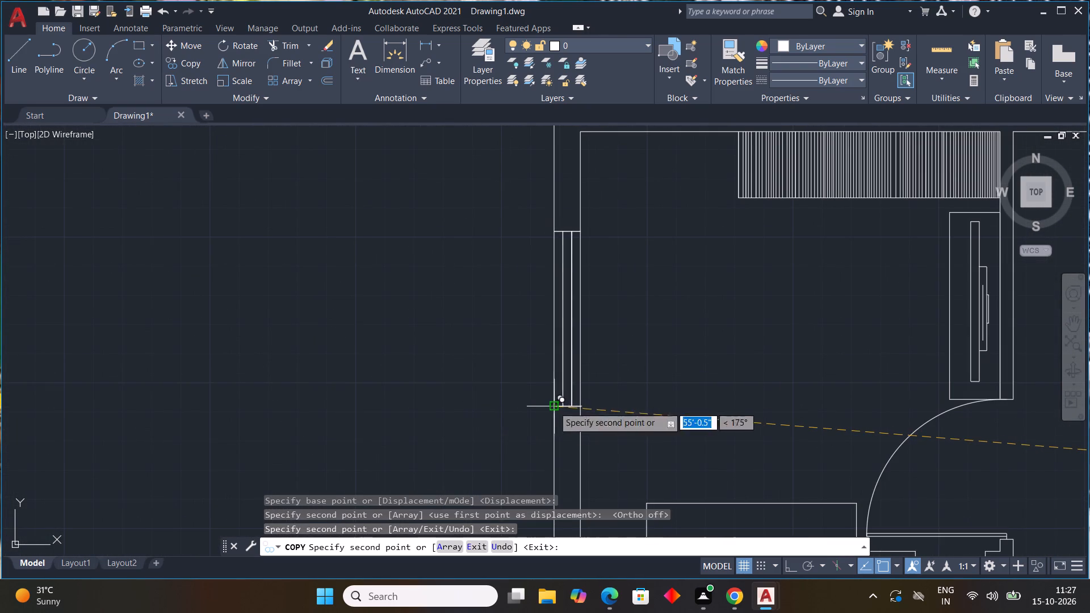
{"action": "scroll", "coordinate": [638, 406], "scroll_direction": "down", "scroll_amount": 4}
{"action": "key", "text": "Escape"}
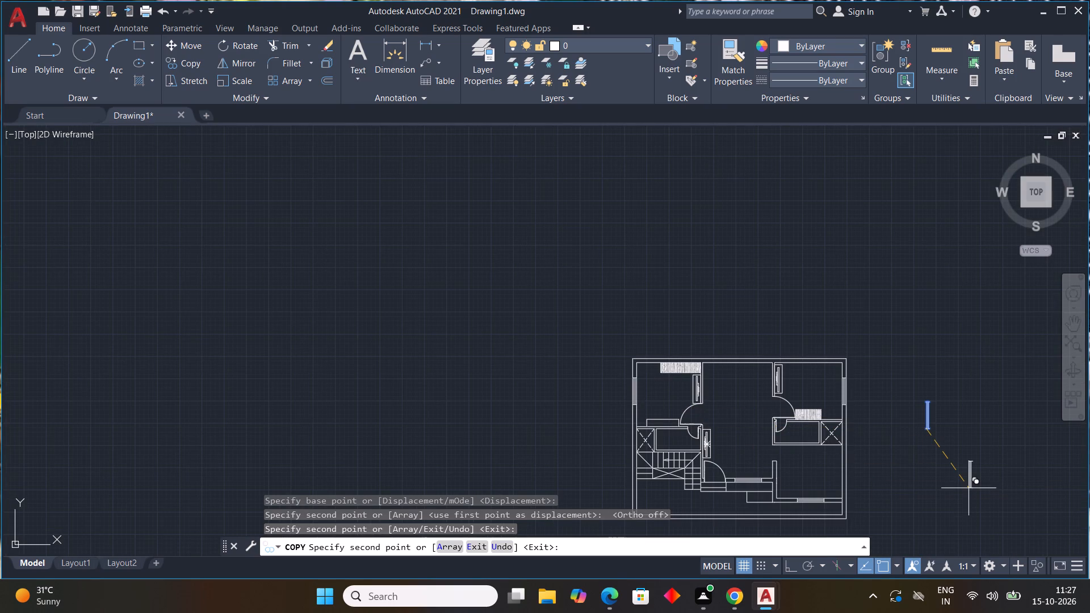
{"action": "key", "text": "Escape"}
{"action": "key", "text": "Escape"}
{"action": "key", "text": "Escape"}
{"action": "key", "text": "Escape"}
Erase the loose vertical window outside the floor plan.
{"action": "scroll", "coordinate": [782, 485], "scroll_direction": "up", "scroll_amount": 3}
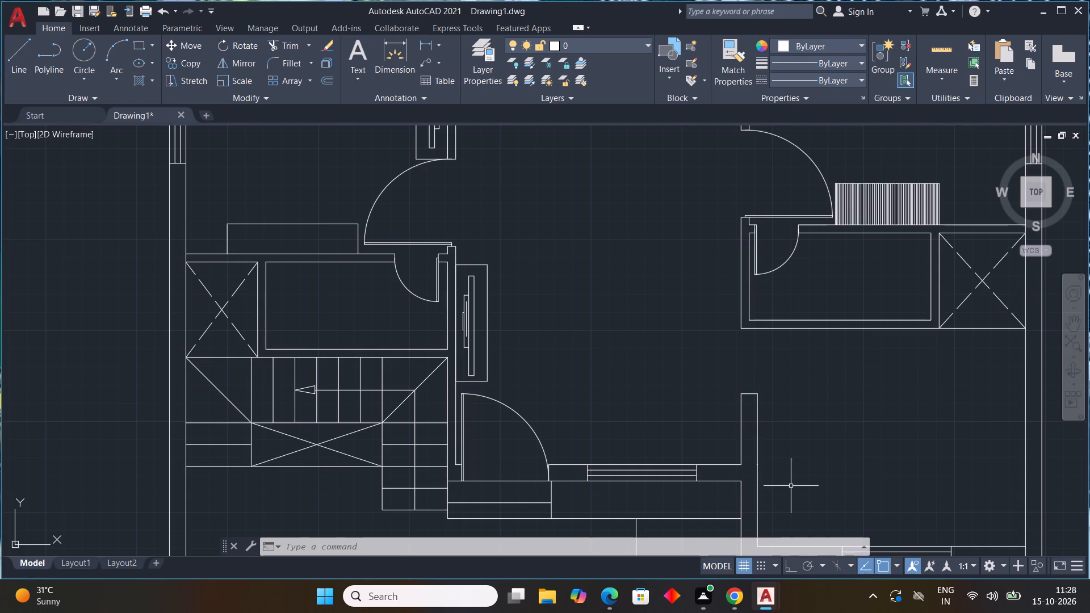
{"action": "scroll", "coordinate": [775, 491], "scroll_direction": "down", "scroll_amount": 3}
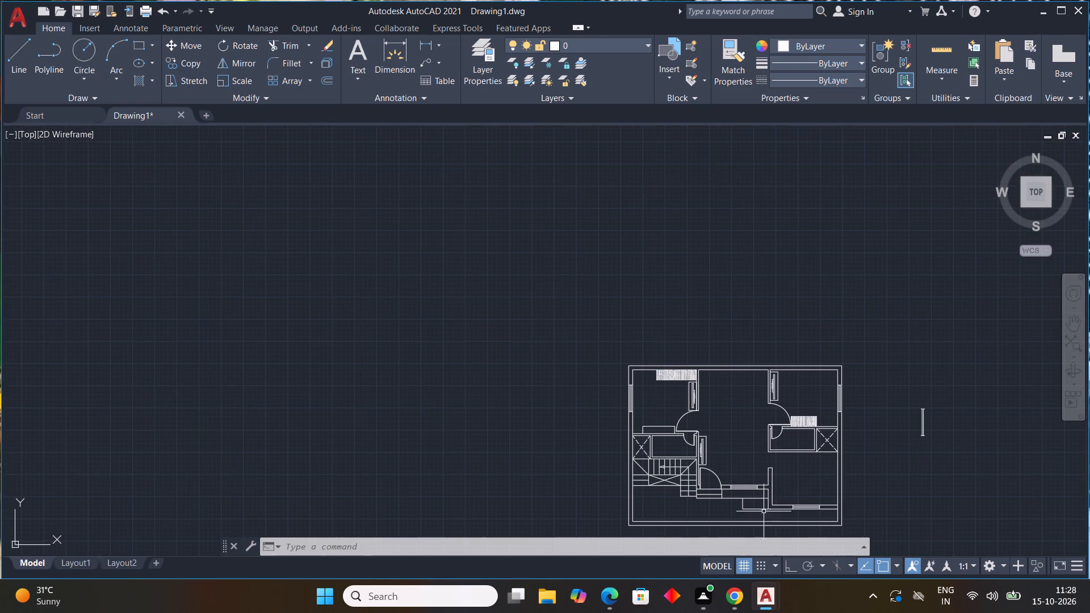
{"action": "middle_click_drag", "start_coordinate": [799, 482], "coordinate": [545, 287]}
{"action": "left_click", "coordinate": [726, 204]}
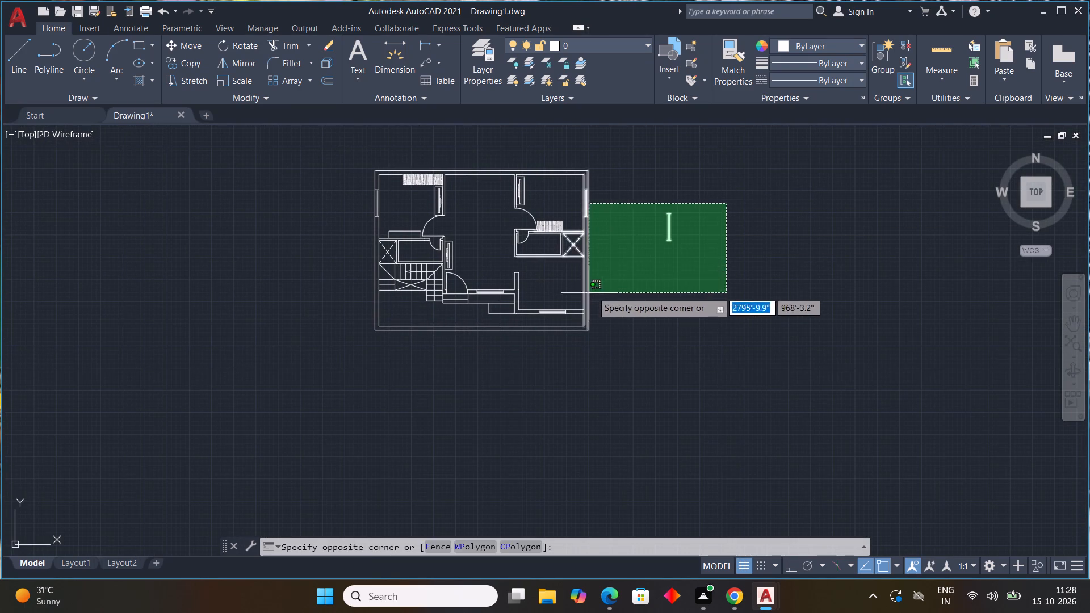
{"action": "left_click", "coordinate": [633, 276]}
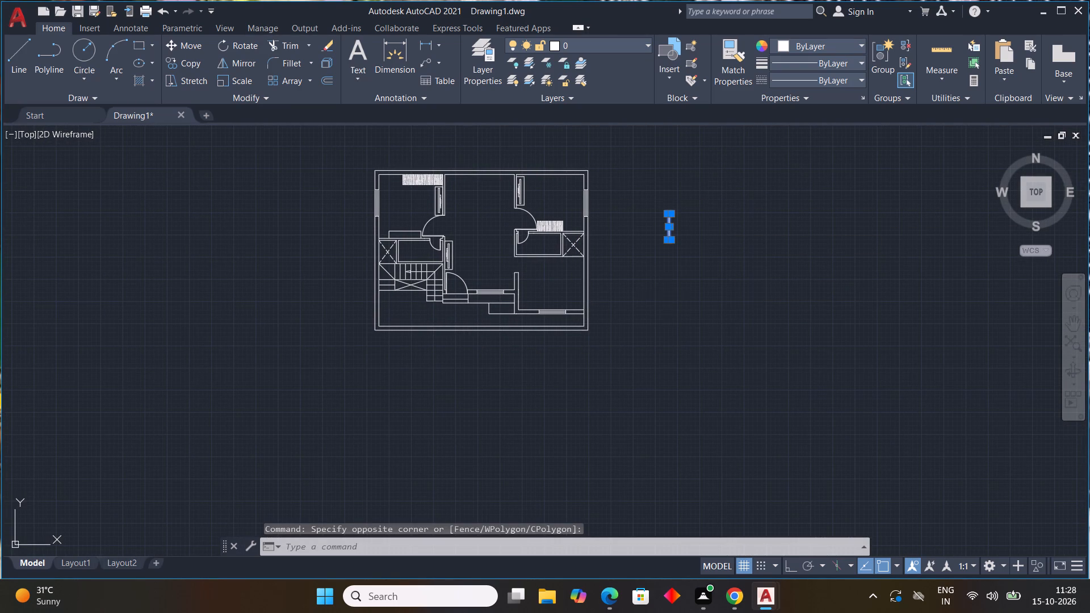
{"action": "key", "text": "Delete"}
Using linetype ACAD_ISO02W100, draw a line about 1'-8" down from the lower-right room's outer corner, and across to the left wall's inner line.
{"action": "scroll", "coordinate": [661, 300], "scroll_direction": "down", "scroll_amount": 2}
{"action": "scroll", "coordinate": [604, 292], "scroll_direction": "up", "scroll_amount": 4}
{"action": "scroll", "coordinate": [604, 292], "scroll_direction": "down", "scroll_amount": 2}
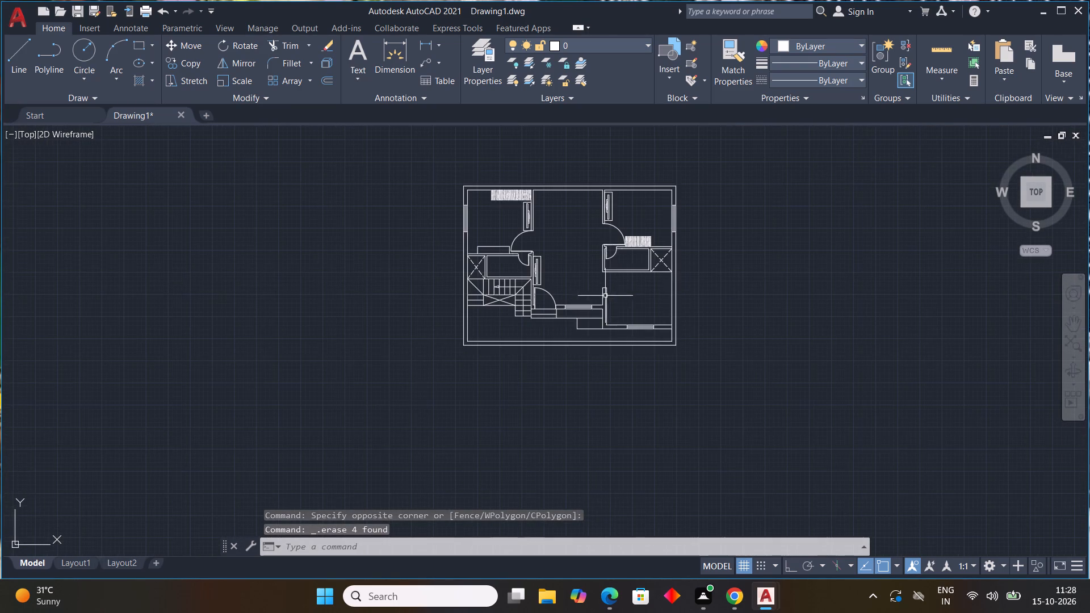
{"action": "scroll", "coordinate": [563, 238], "scroll_direction": "up", "scroll_amount": 2}
{"action": "middle_click_drag", "start_coordinate": [568, 250], "coordinate": [611, 310]}
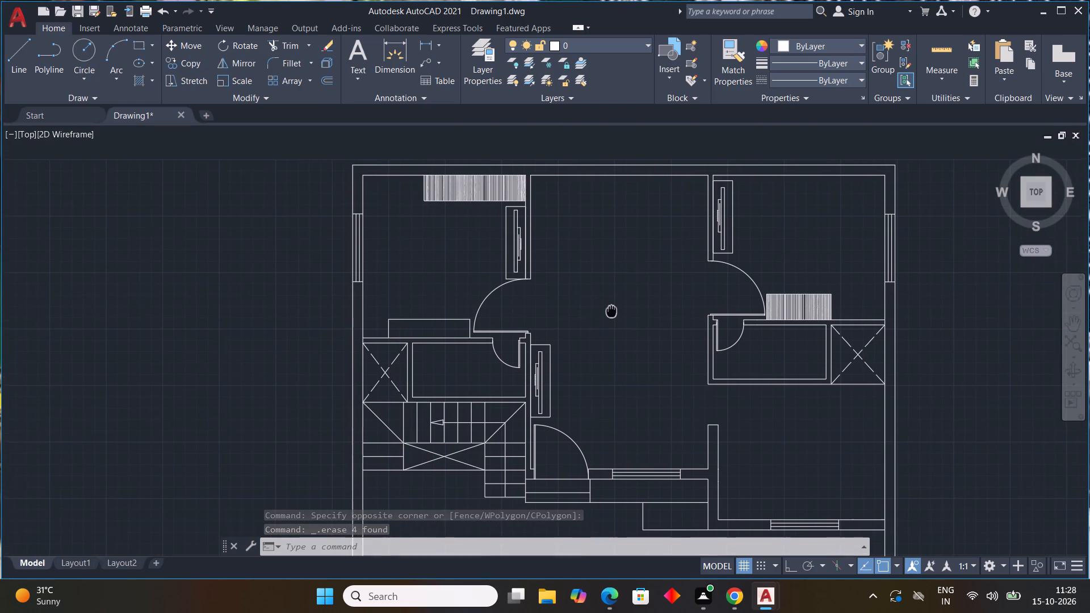
{"action": "middle_click_drag", "start_coordinate": [611, 310], "coordinate": [614, 311]}
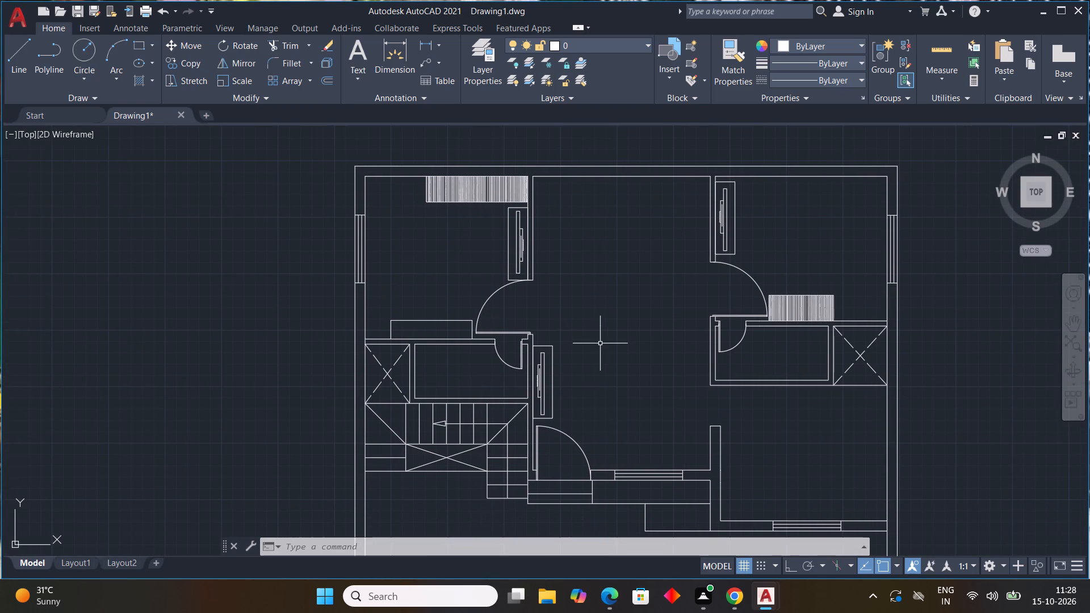
{"action": "left_click", "coordinate": [843, 78]}
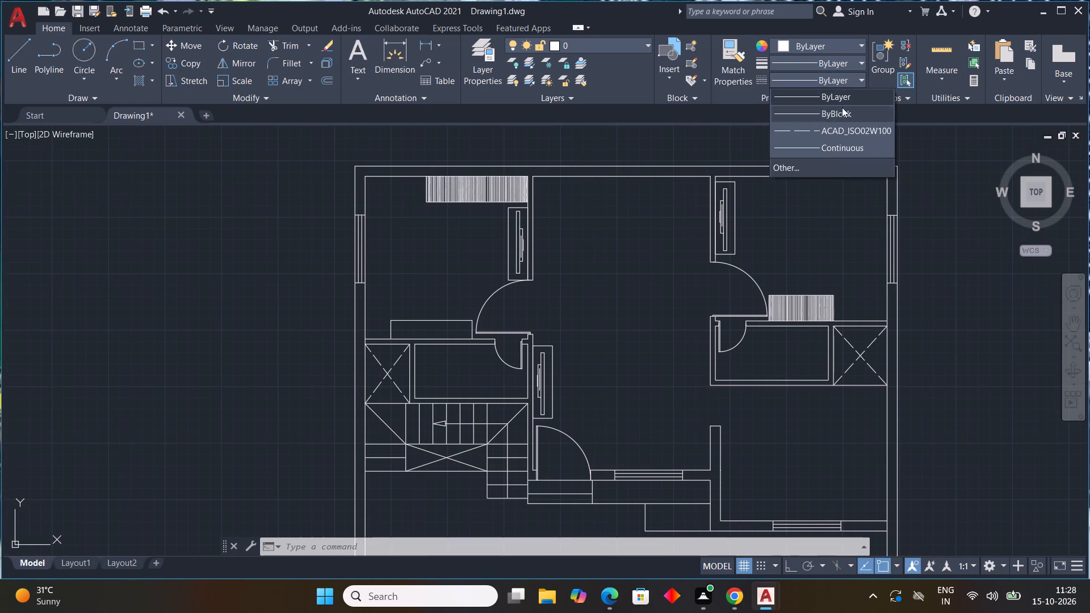
{"action": "left_click", "coordinate": [836, 129]}
{"action": "scroll", "coordinate": [640, 313], "scroll_direction": "down", "scroll_amount": 1}
{"action": "middle_click_drag", "start_coordinate": [636, 347], "coordinate": [632, 291]}
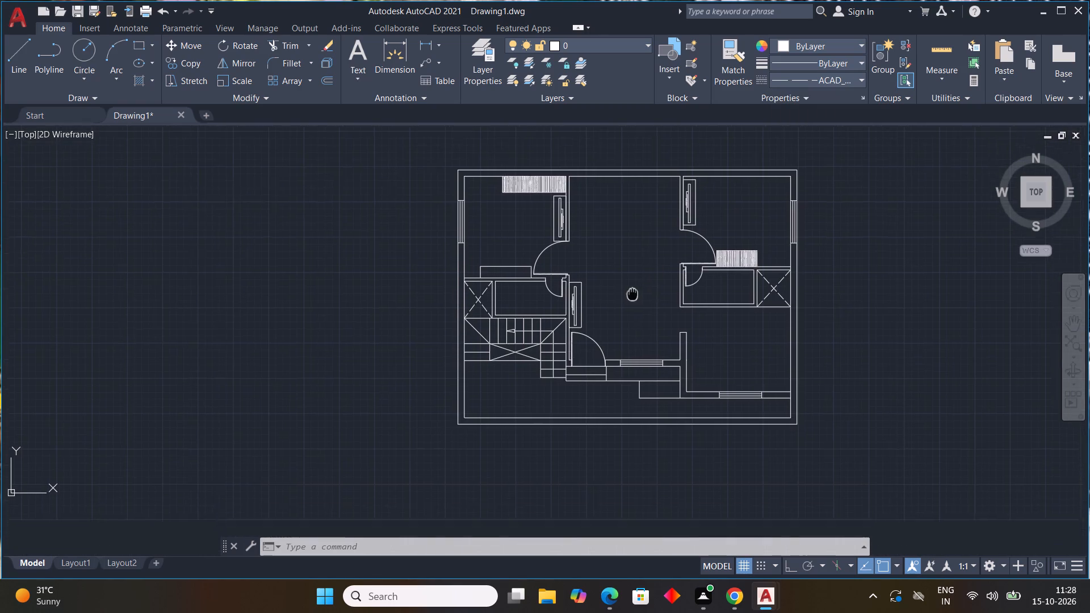
{"action": "middle_click_drag", "start_coordinate": [632, 291], "coordinate": [623, 204]}
{"action": "scroll", "coordinate": [673, 304], "scroll_direction": "up", "scroll_amount": 4}
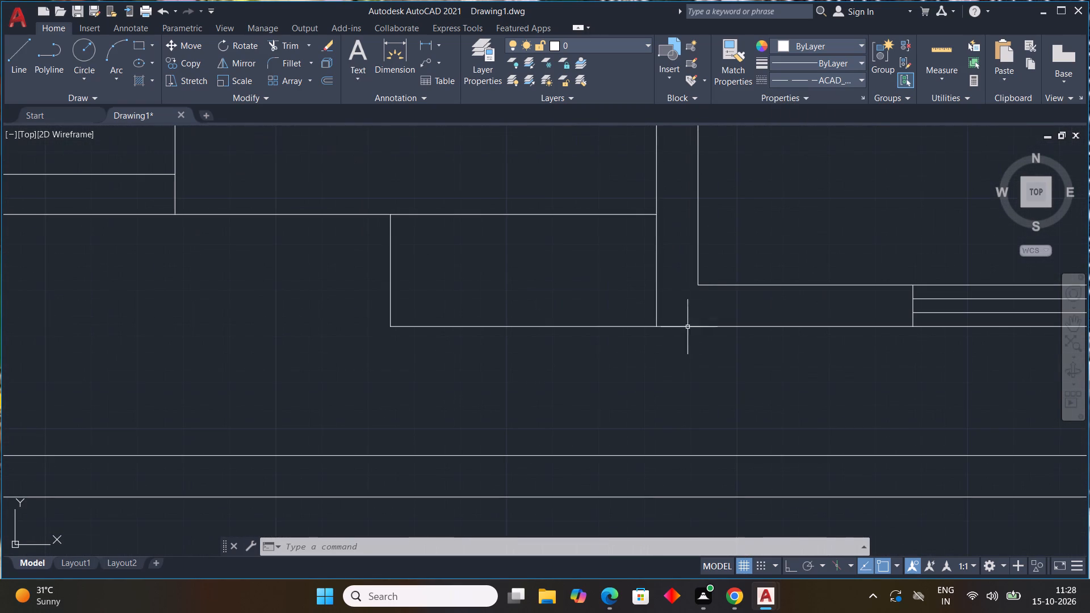
{"action": "key", "text": "l"}
{"action": "key", "text": "space"}
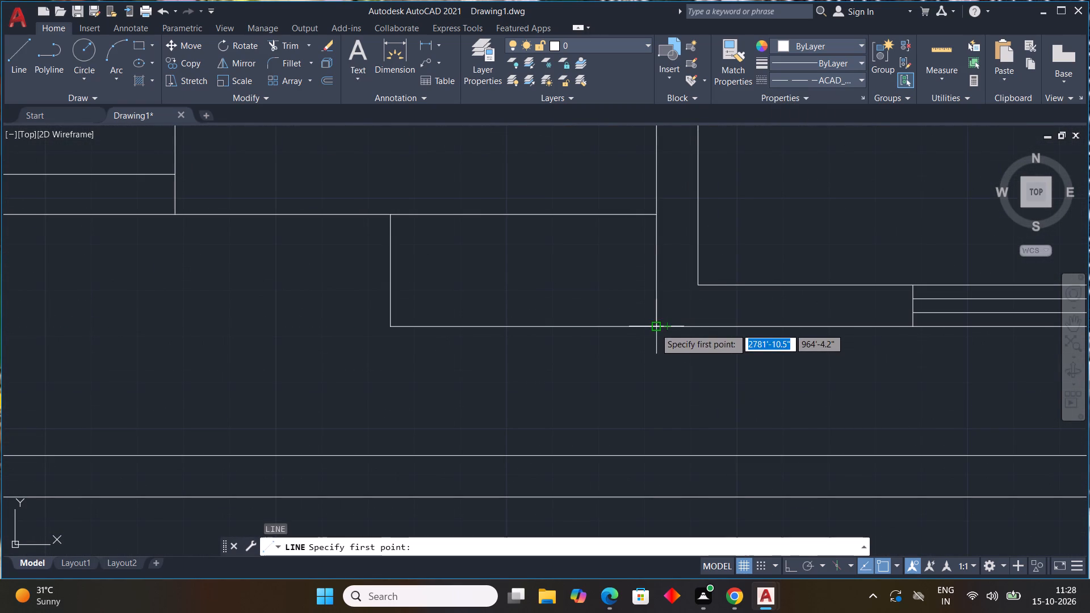
{"action": "left_click_drag", "start_coordinate": [655, 328], "coordinate": [655, 338]}
{"action": "scroll", "coordinate": [663, 398], "scroll_direction": "down", "scroll_amount": 1}
{"action": "middle_click_drag", "start_coordinate": [660, 397], "coordinate": [674, 336]}
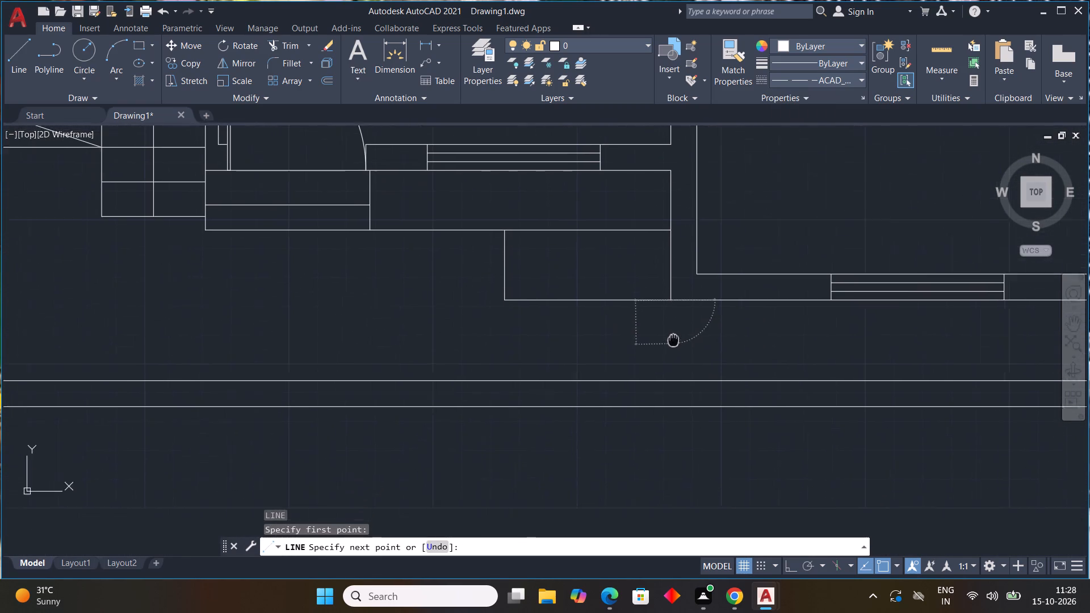
{"action": "middle_click_drag", "start_coordinate": [674, 336], "coordinate": [714, 259]}
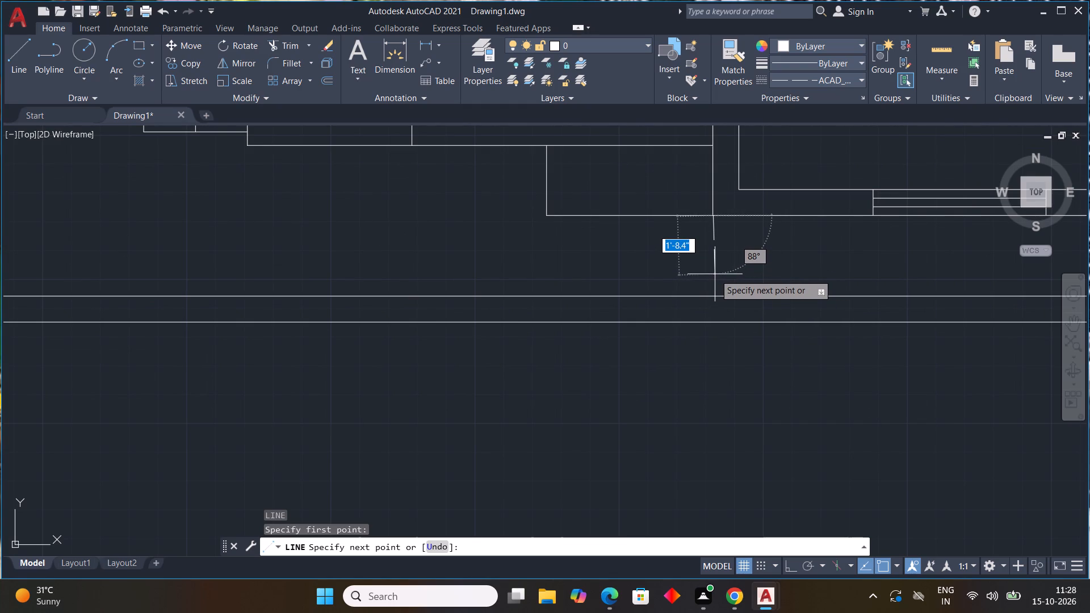
{"action": "left_click", "coordinate": [714, 274]}
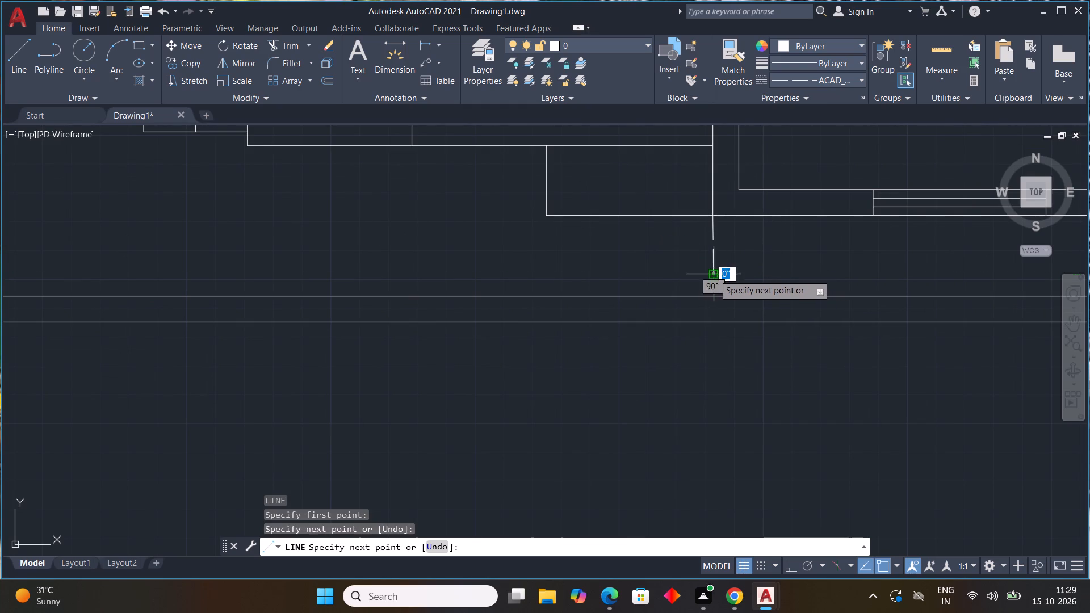
{"action": "scroll", "coordinate": [582, 276], "scroll_direction": "down", "scroll_amount": 2}
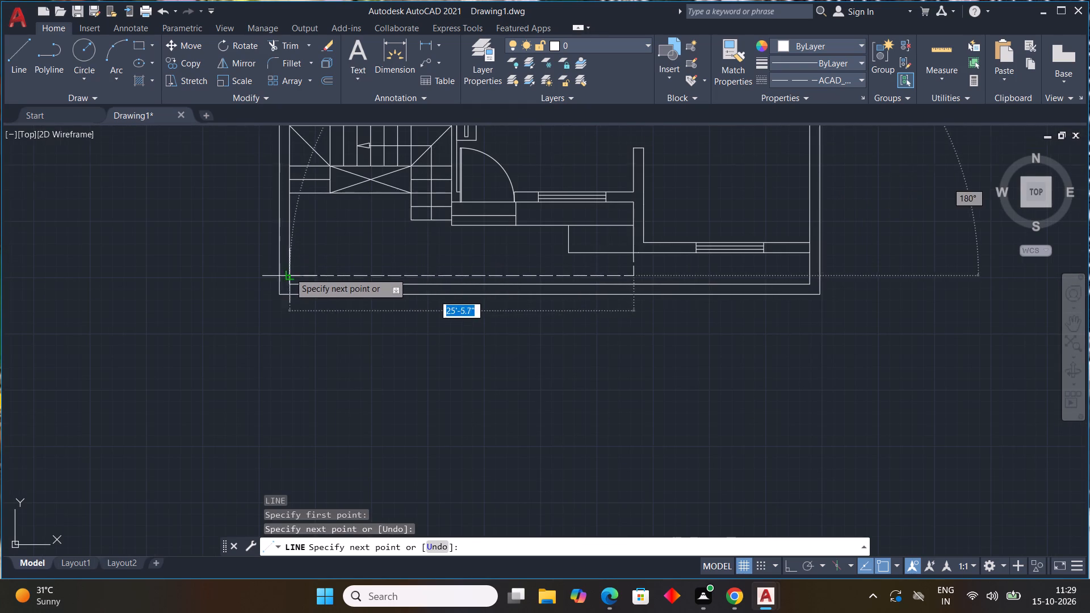
{"action": "scroll", "coordinate": [290, 273], "scroll_direction": "up", "scroll_amount": 2}
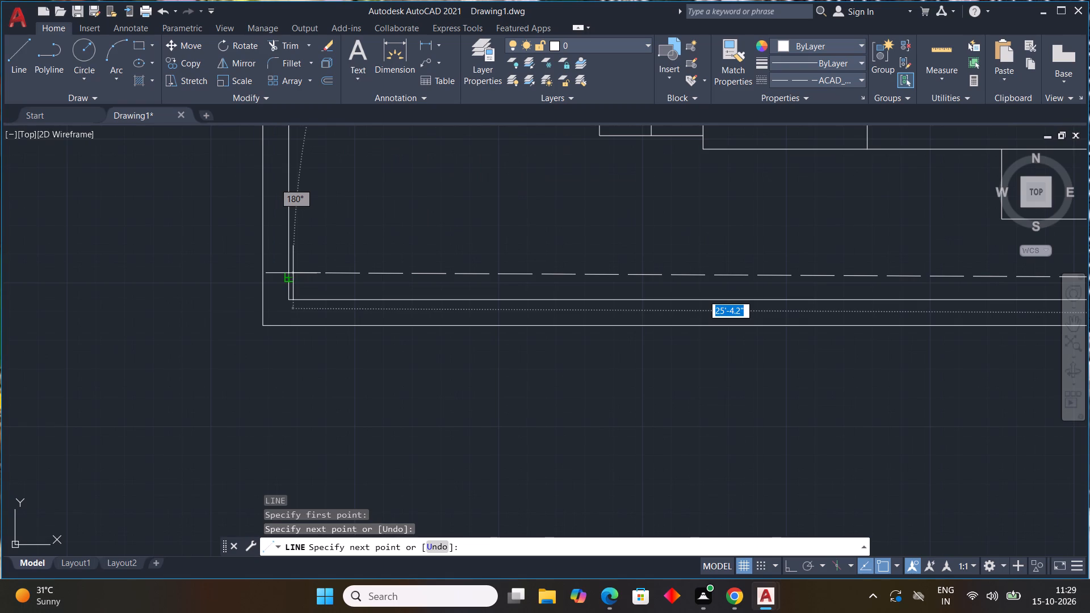
{"action": "left_click", "coordinate": [289, 272]}
{"action": "key", "text": "Escape"}
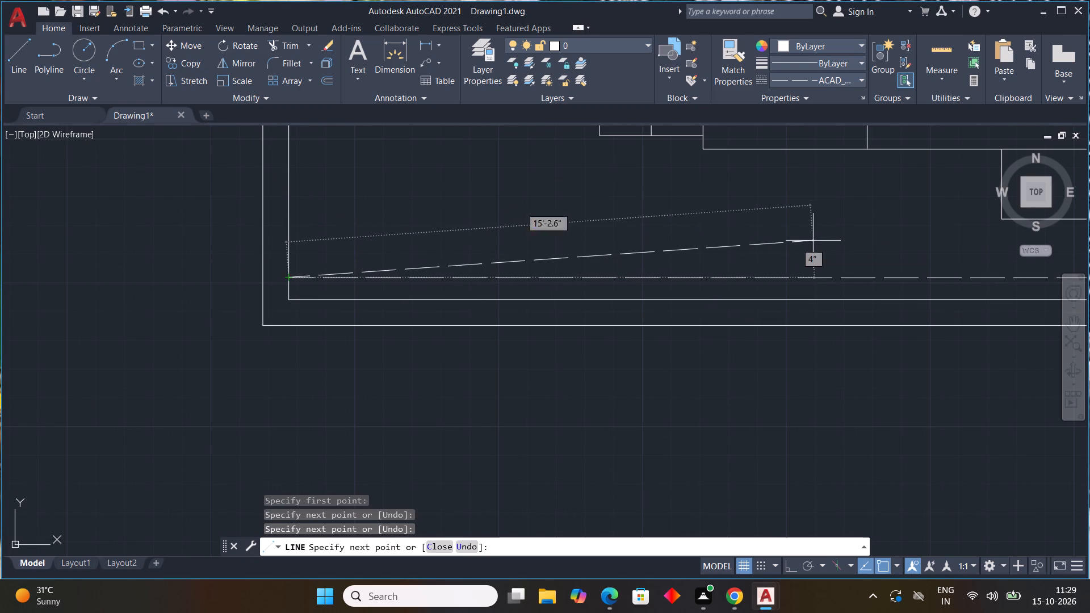
Draw a 9" line straight across the bottom boundary wall, below the main entrance door.
{"action": "scroll", "coordinate": [789, 243], "scroll_direction": "down", "scroll_amount": 3}
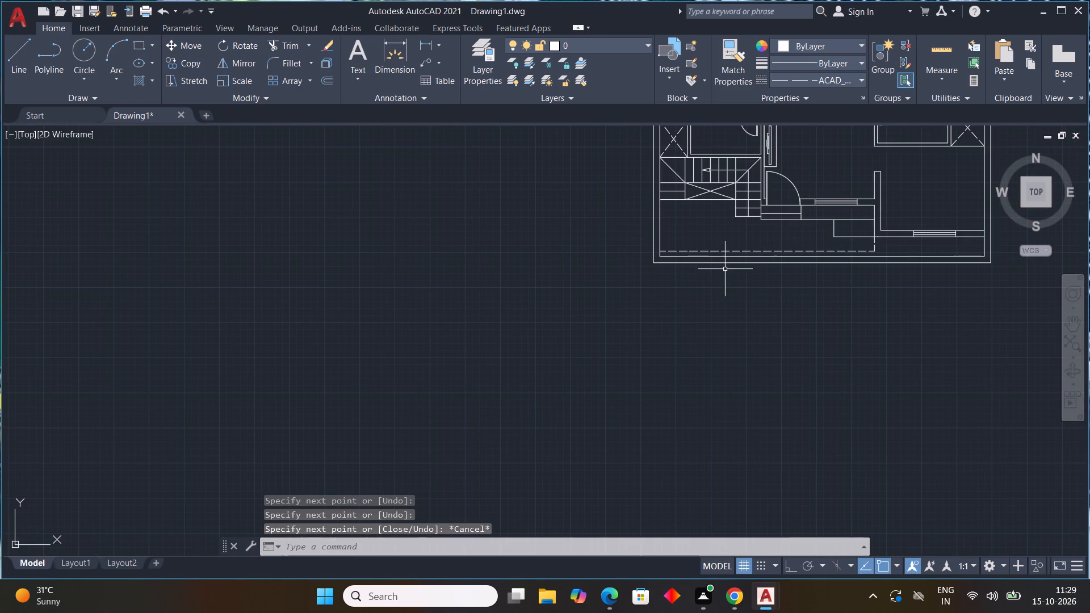
{"action": "scroll", "coordinate": [720, 269], "scroll_direction": "up", "scroll_amount": 4}
{"action": "type", "text": "L"}
{"action": "key", "text": "space"}
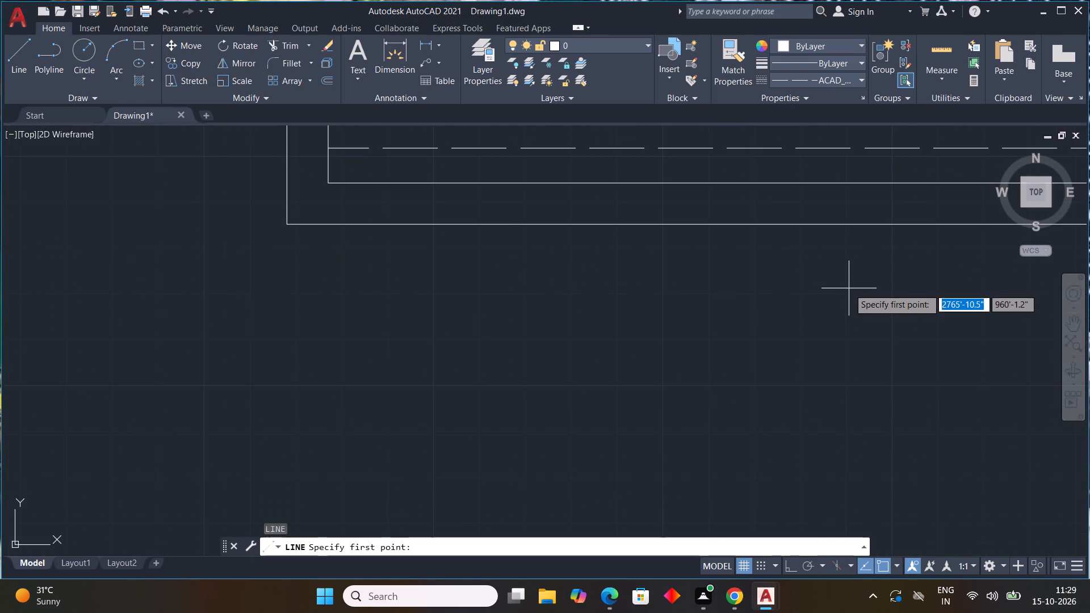
{"action": "scroll", "coordinate": [868, 298], "scroll_direction": "down", "scroll_amount": 3}
{"action": "middle_click_drag", "start_coordinate": [861, 305], "coordinate": [581, 329]}
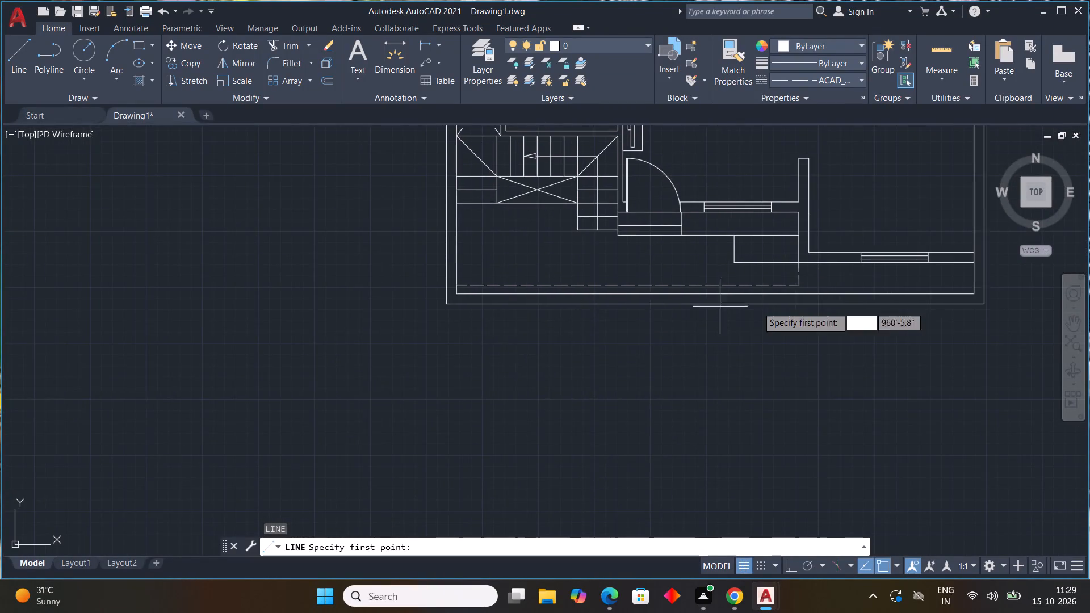
{"action": "scroll", "coordinate": [665, 288], "scroll_direction": "up", "scroll_amount": 4}
{"action": "scroll", "coordinate": [631, 312], "scroll_direction": "down", "scroll_amount": 3}
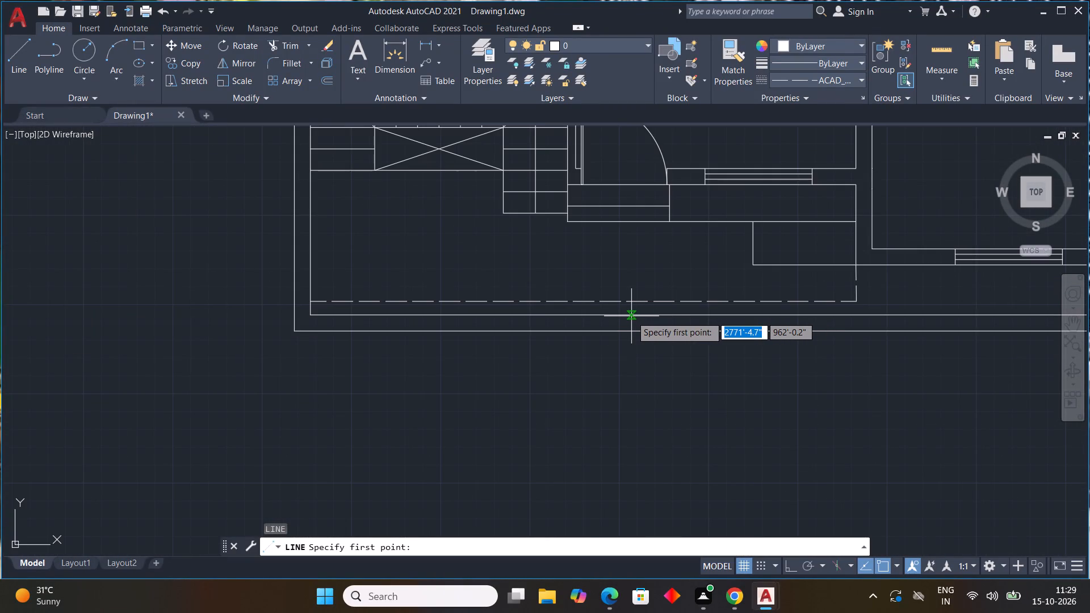
{"action": "left_click", "coordinate": [674, 315]}
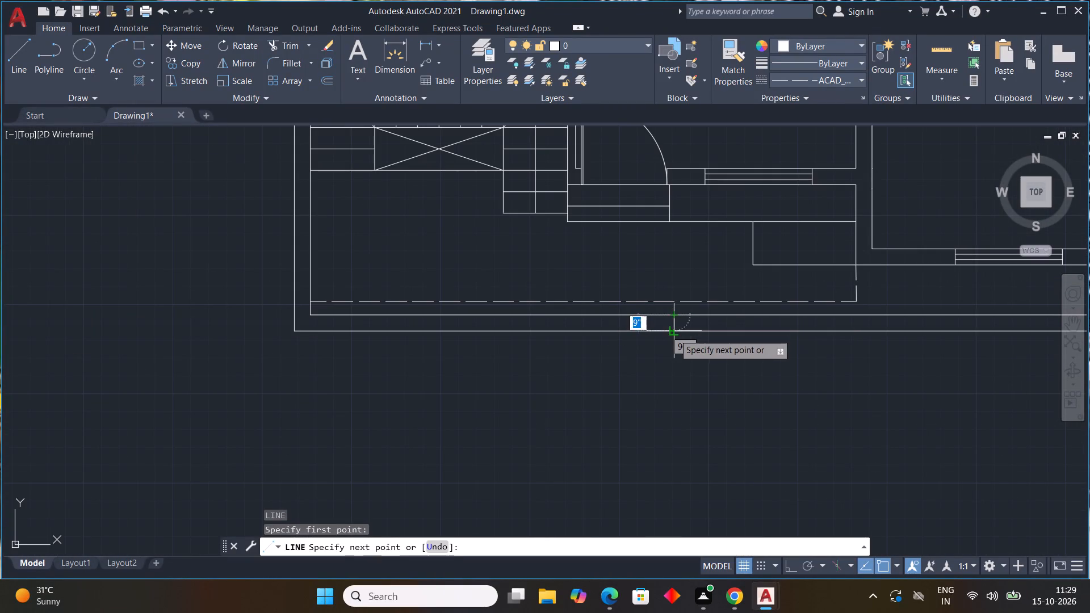
{"action": "left_click", "coordinate": [674, 334]}
{"action": "key", "text": "Escape"}
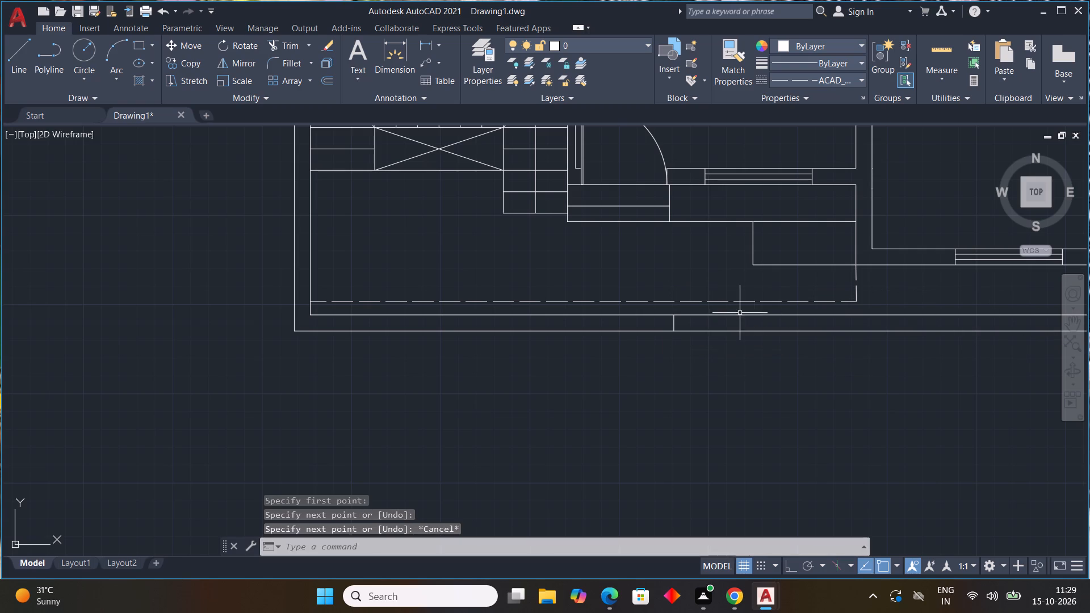
Draw a line straight across the bottom boundary wall, down from the left wall's inner corner.
{"action": "key", "text": "space"}
{"action": "middle_click_drag", "start_coordinate": [494, 317], "coordinate": [611, 318]}
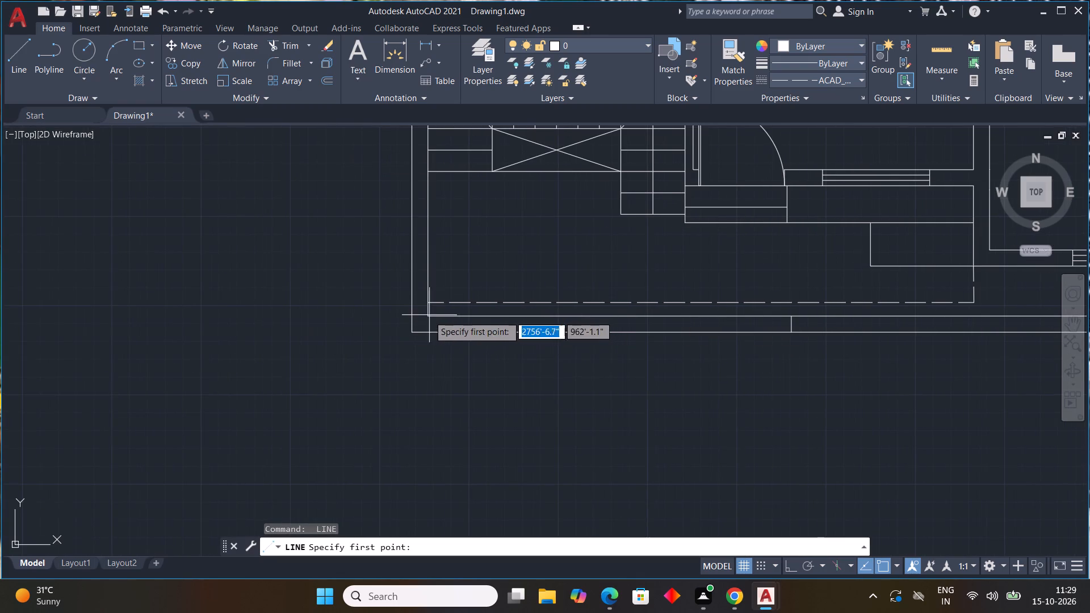
{"action": "left_click_drag", "start_coordinate": [427, 316], "coordinate": [427, 329]}
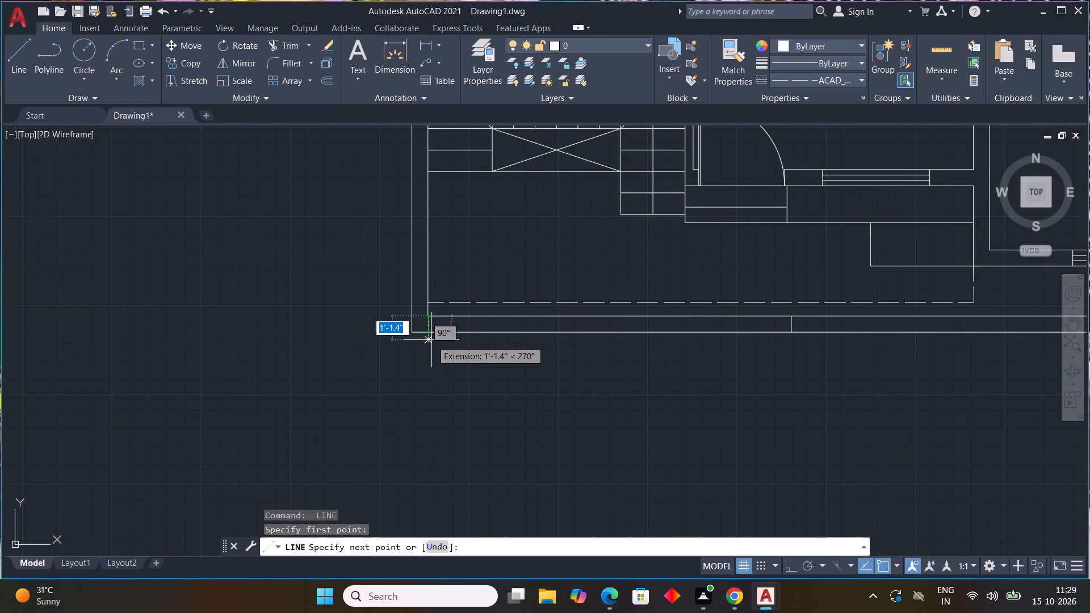
{"action": "left_click", "coordinate": [427, 334]}
{"action": "key", "text": "Escape"}
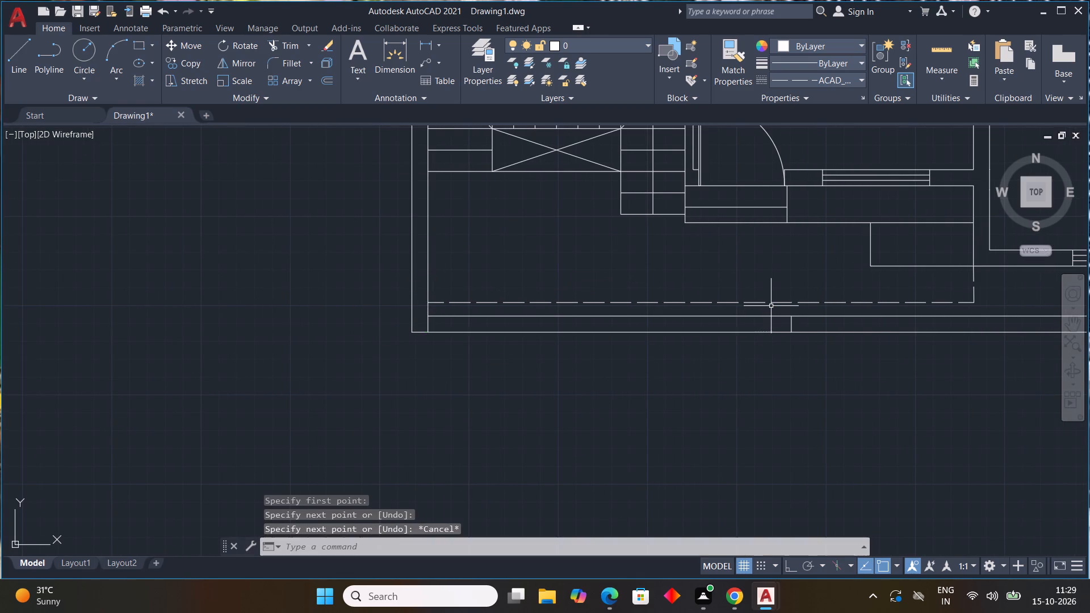
Trim away the bottom boundary wall's inner line between the two short cross lines, forming the opening.
{"action": "key", "text": "t"}
{"action": "key", "text": "r"}
{"action": "key", "text": "space"}
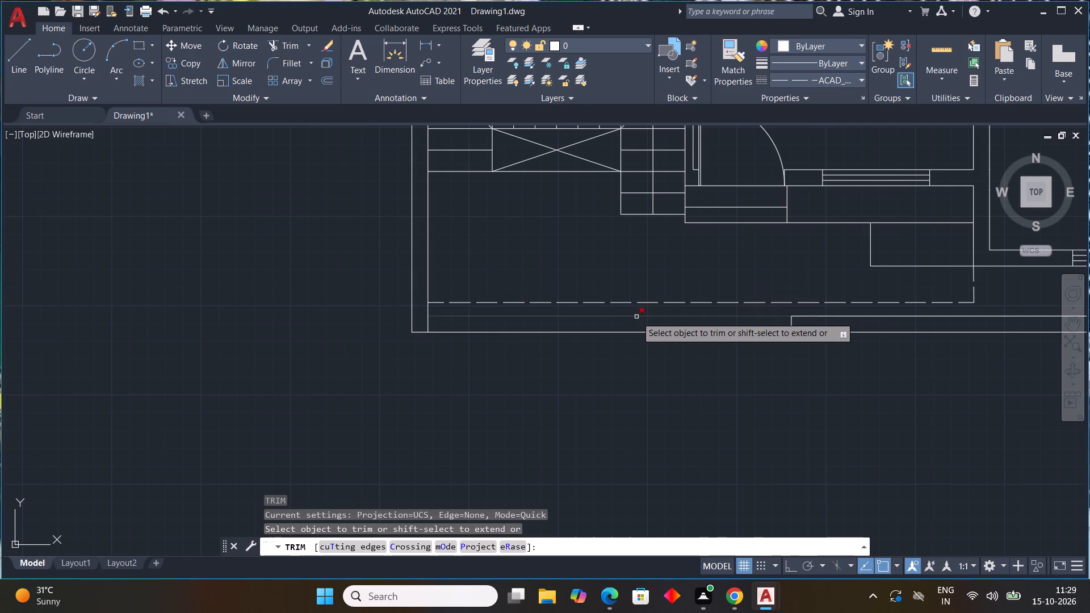
{"action": "left_click", "coordinate": [636, 317]}
{"action": "scroll", "coordinate": [782, 333], "scroll_direction": "down", "scroll_amount": 2}
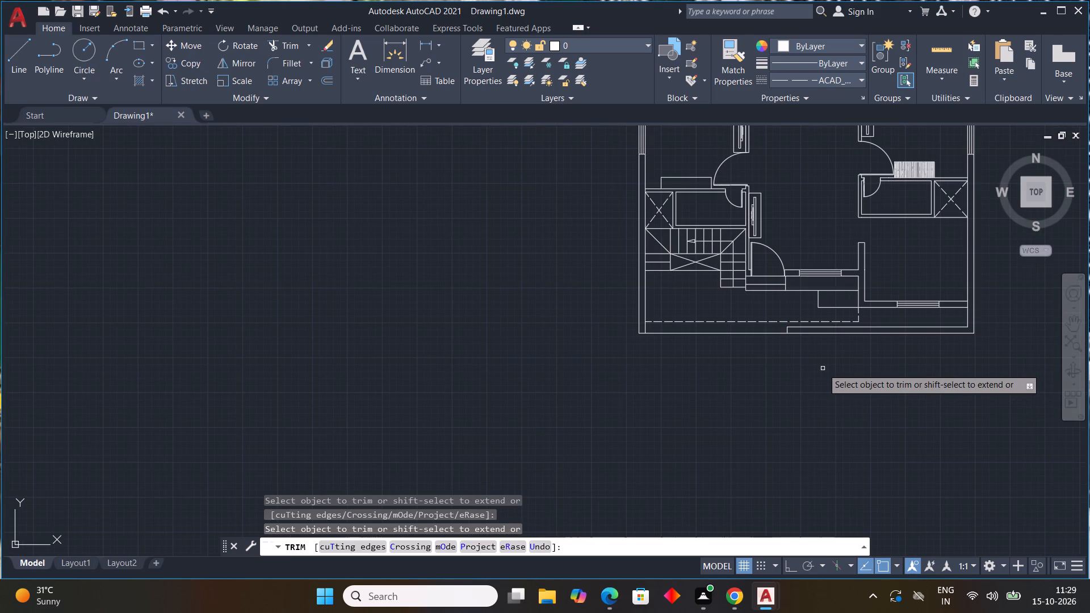
{"action": "key", "text": "Escape"}
{"action": "key", "text": "Escape"}
{"action": "key", "text": "Escape"}
{"action": "key", "text": "Escape"}
{"action": "key", "text": "Escape"}
{"action": "key", "text": "Escape"}
{"action": "key", "text": "Escape"}
{"action": "key", "text": "Escape"}
{"action": "key", "text": "Escape"}
{"action": "key", "text": "Escape"}
{"action": "key", "text": "Escape"}
{"action": "key", "text": "Escape"}
{"action": "key", "text": "Escape"}
{"action": "key", "text": "Escape"}
{"action": "key", "text": "Escape"}
{"action": "key", "text": "Escape"}
{"action": "key", "text": "Escape"}
{"action": "key", "text": "Escape"}
{"action": "key", "text": "Escape"}
{"action": "key", "text": "Escape"}
{"action": "key", "text": "Escape"}
{"action": "key", "text": "Escape"}
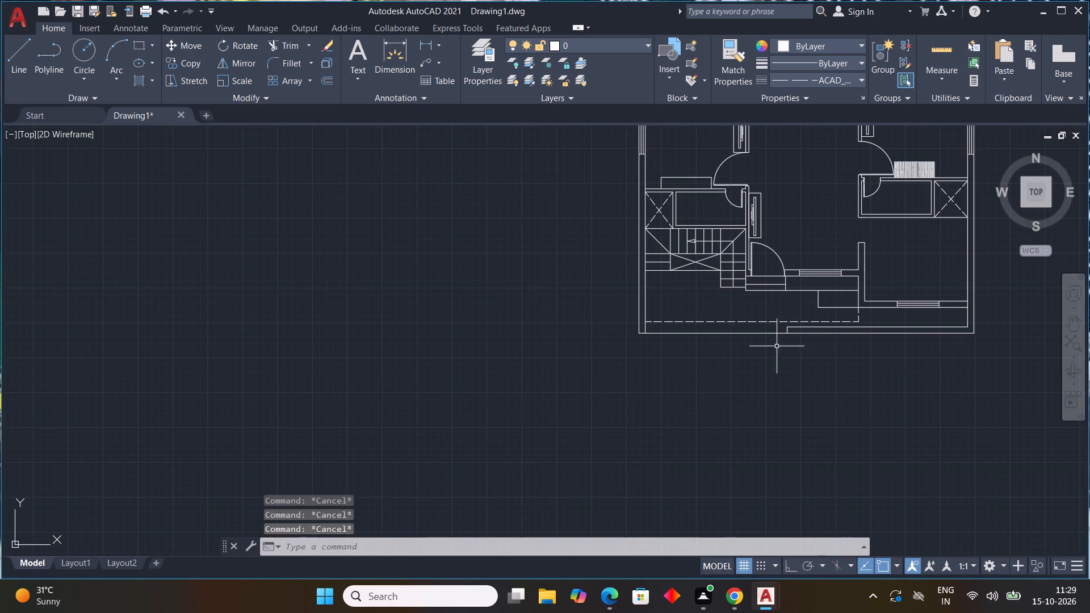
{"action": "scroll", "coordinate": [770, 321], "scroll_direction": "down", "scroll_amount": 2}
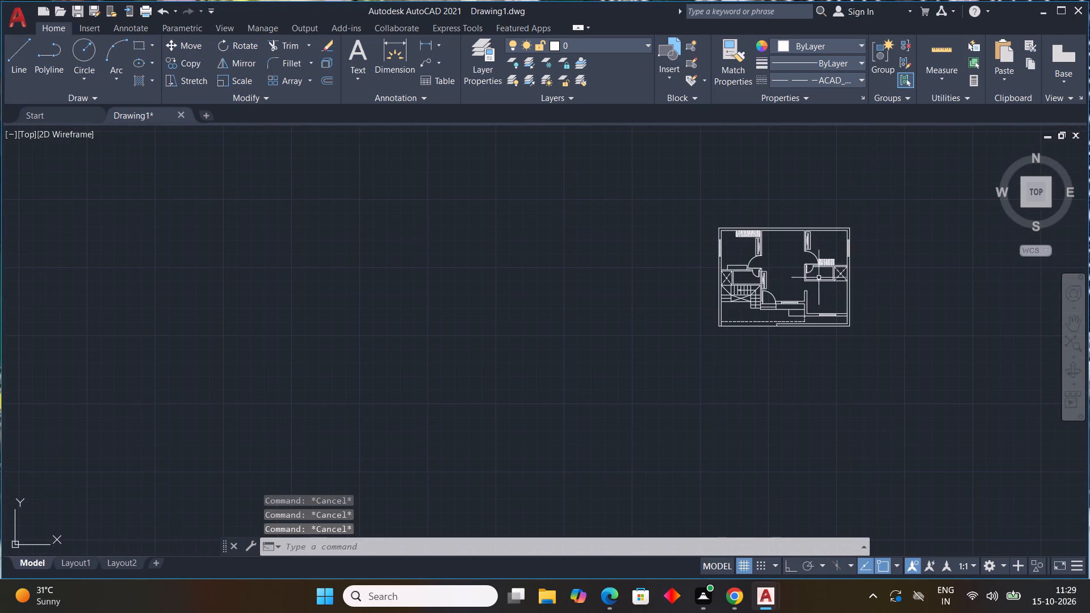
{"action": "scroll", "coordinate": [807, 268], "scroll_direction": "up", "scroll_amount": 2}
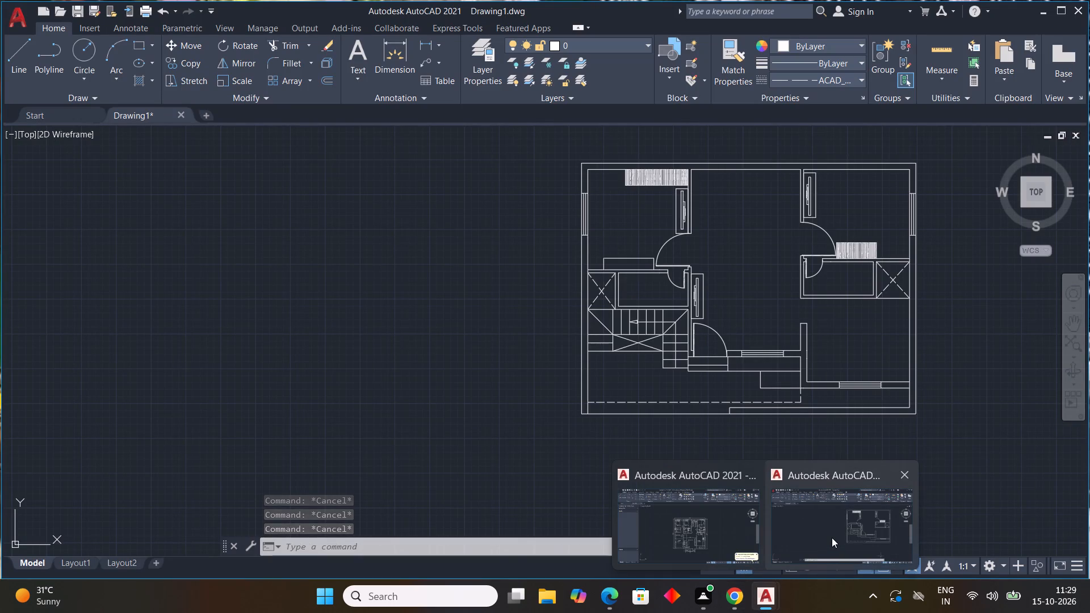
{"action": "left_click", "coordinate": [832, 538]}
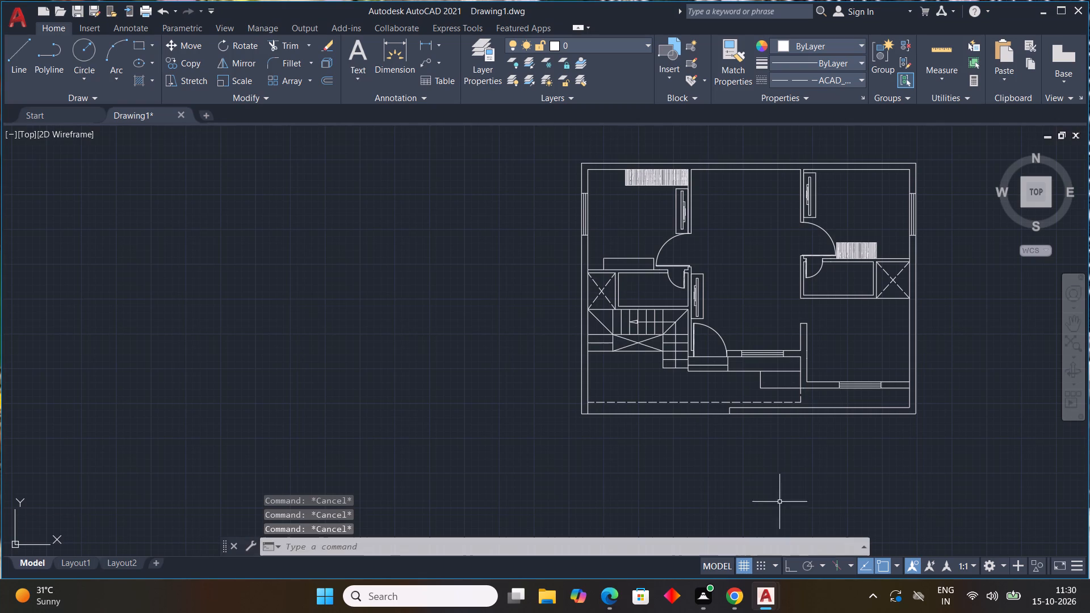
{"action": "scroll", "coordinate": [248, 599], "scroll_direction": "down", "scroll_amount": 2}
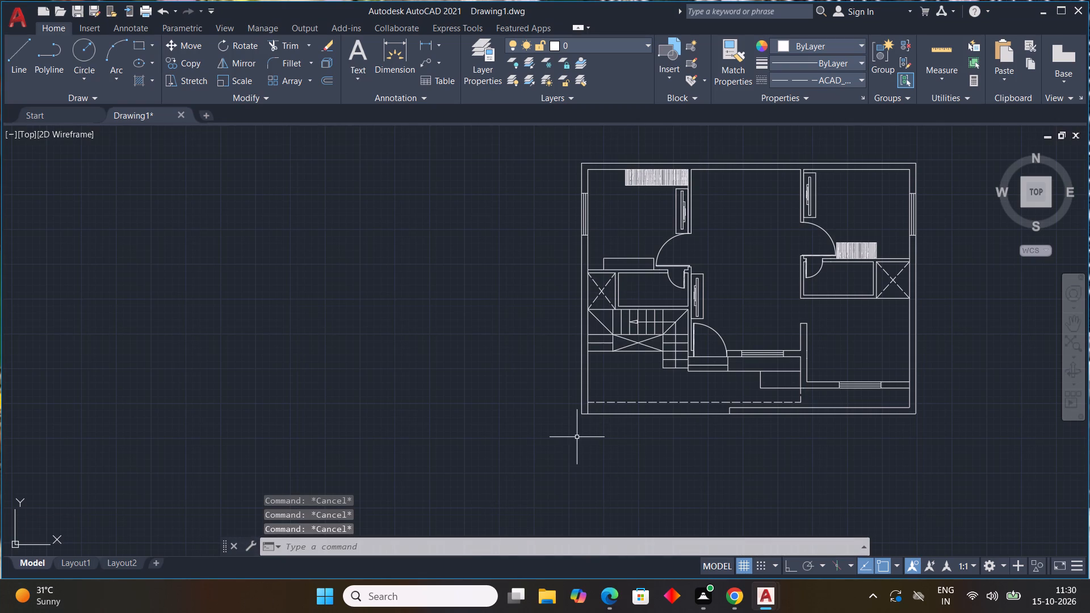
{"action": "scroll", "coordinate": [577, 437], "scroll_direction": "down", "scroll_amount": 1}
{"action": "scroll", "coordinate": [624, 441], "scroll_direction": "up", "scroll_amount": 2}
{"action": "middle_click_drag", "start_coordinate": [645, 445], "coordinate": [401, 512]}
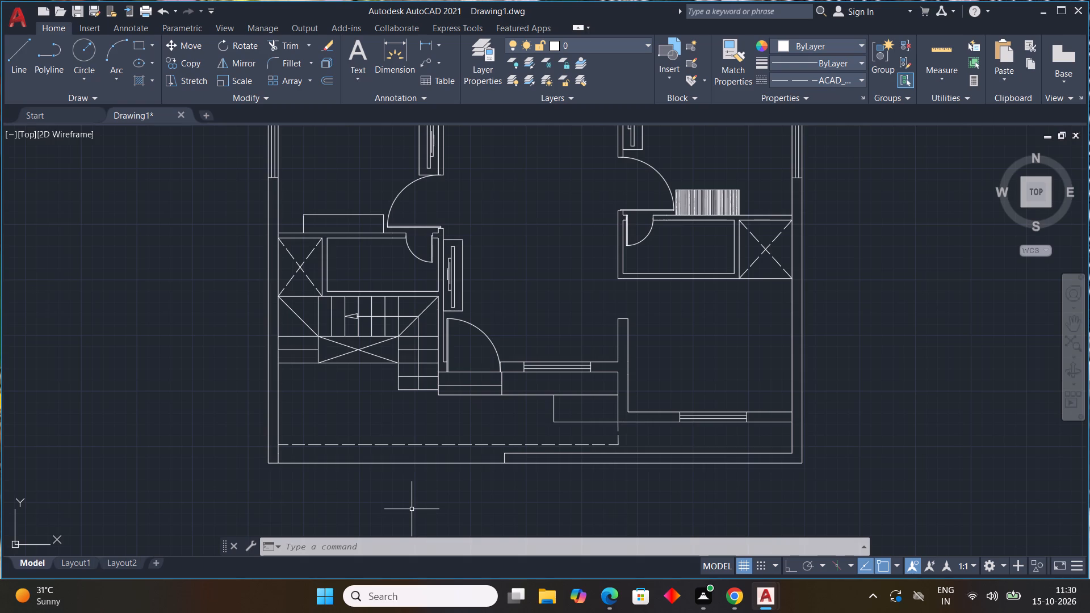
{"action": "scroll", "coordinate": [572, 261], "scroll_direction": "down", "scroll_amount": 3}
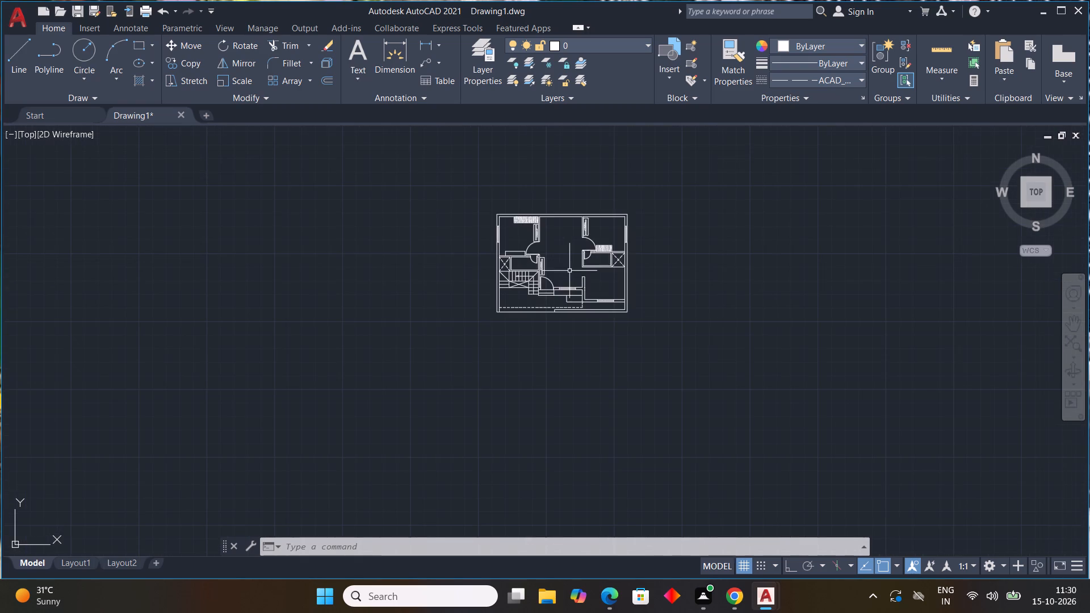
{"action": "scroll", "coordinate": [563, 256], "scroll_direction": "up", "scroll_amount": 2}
Insert the Range-Oven - 30 in top block from DesignCenter's Kitchens.dwg in the empty space beside the floor plan.
{"action": "key", "text": "ctrl+2"}
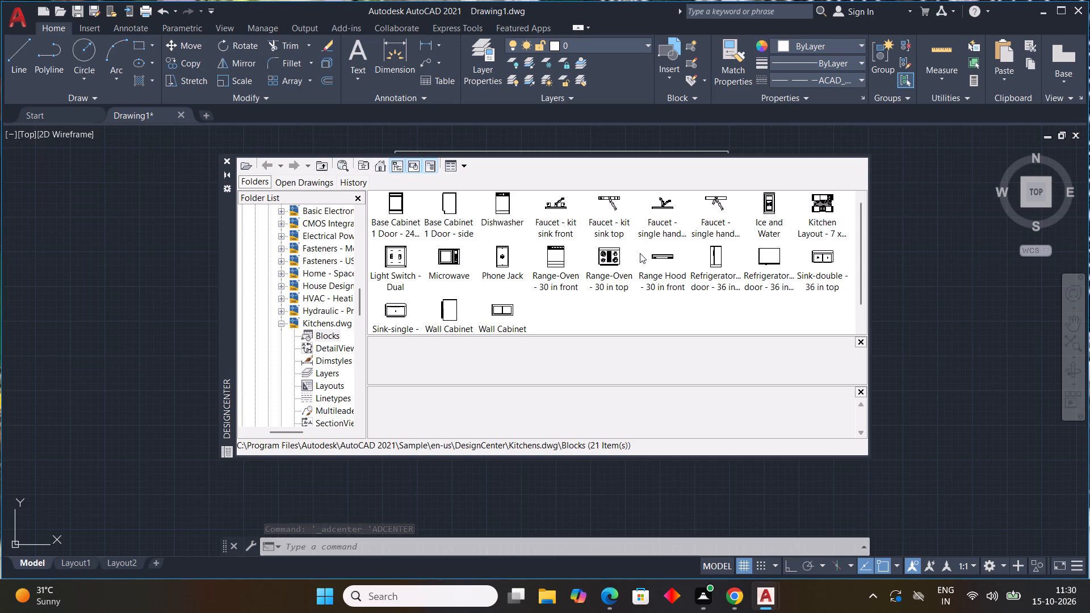
{"action": "double_click", "coordinate": [612, 261]}
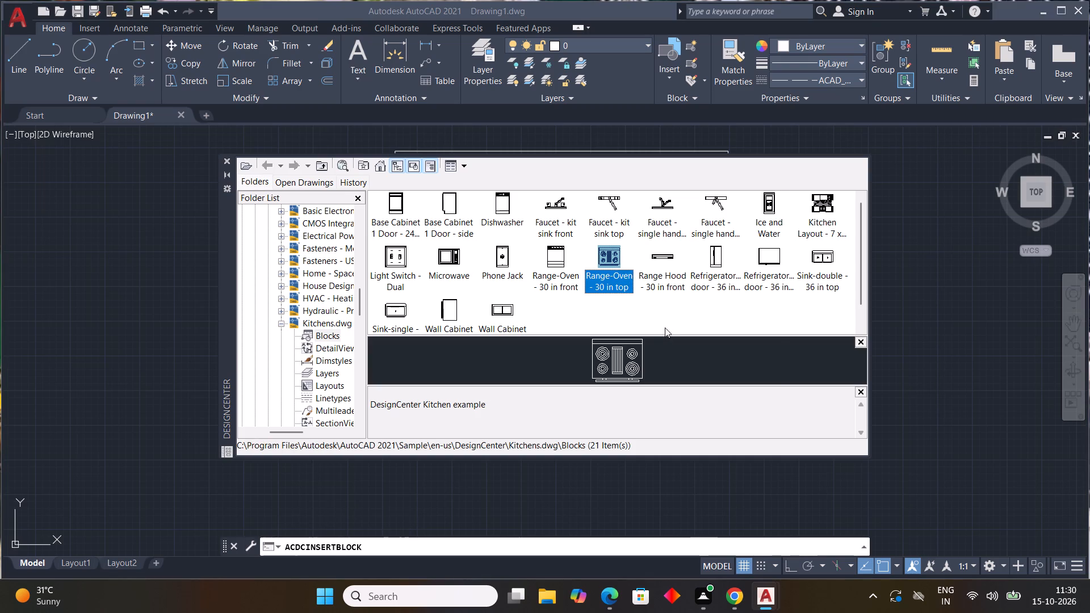
{"action": "left_click", "coordinate": [636, 391]}
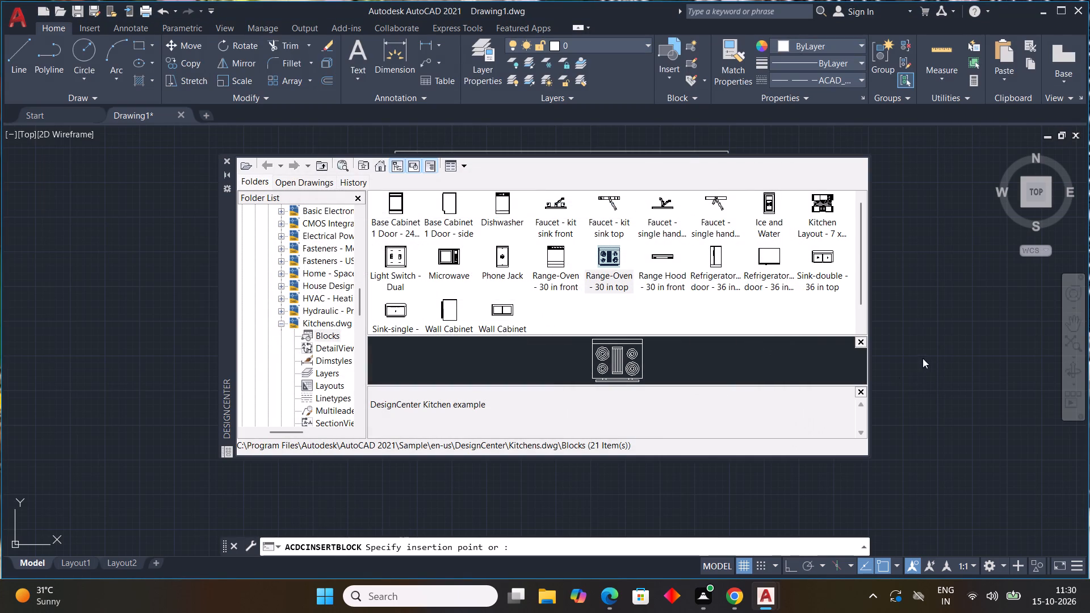
{"action": "left_click", "coordinate": [927, 341]}
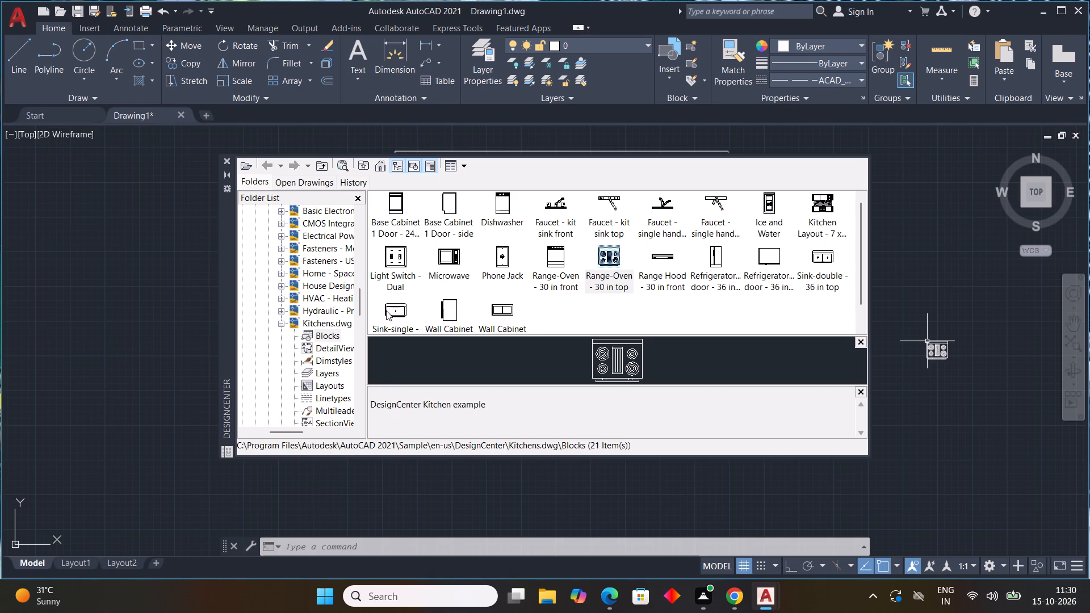
Insert the Sink-single - 30 in top block at scale 1 and angle 0 above the range-oven, outside the plan.
{"action": "double_click", "coordinate": [393, 310]}
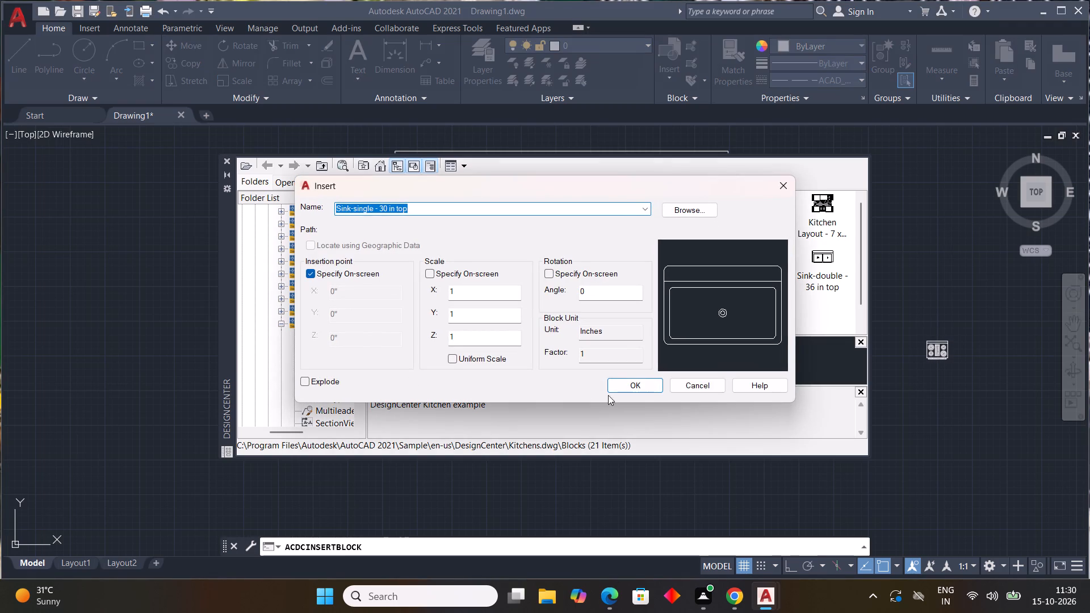
{"action": "left_click", "coordinate": [628, 384]}
{"action": "left_click", "coordinate": [928, 263]}
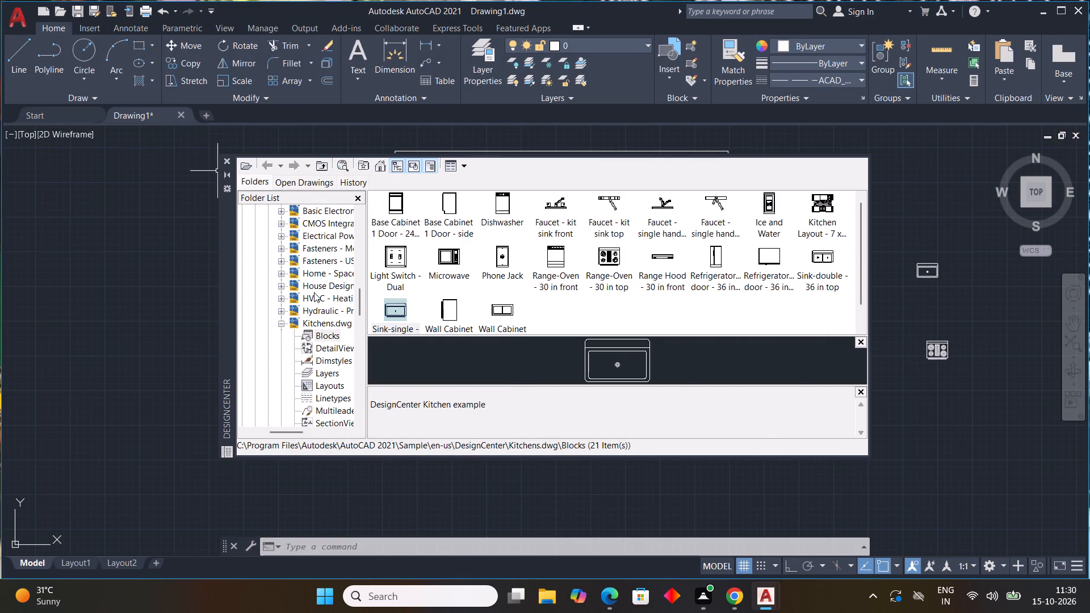
Insert the Bed - Queen block from DesignCenter's Home - Space Planner.dwg below the range-oven, outside the plan.
{"action": "double_click", "coordinate": [312, 271]}
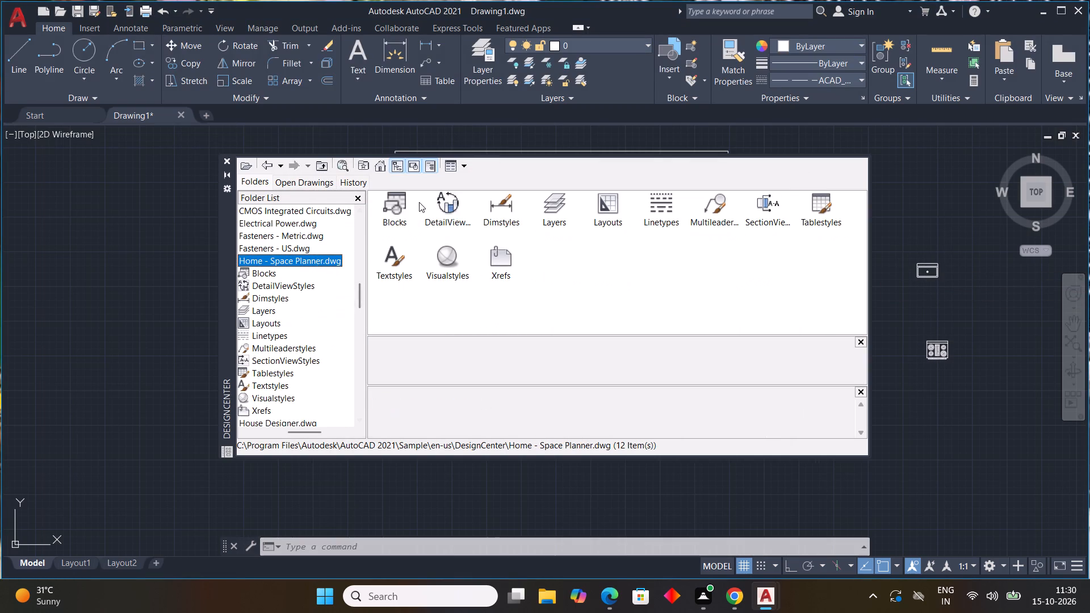
{"action": "left_click", "coordinate": [391, 205]}
{"action": "double_click", "coordinate": [391, 205]}
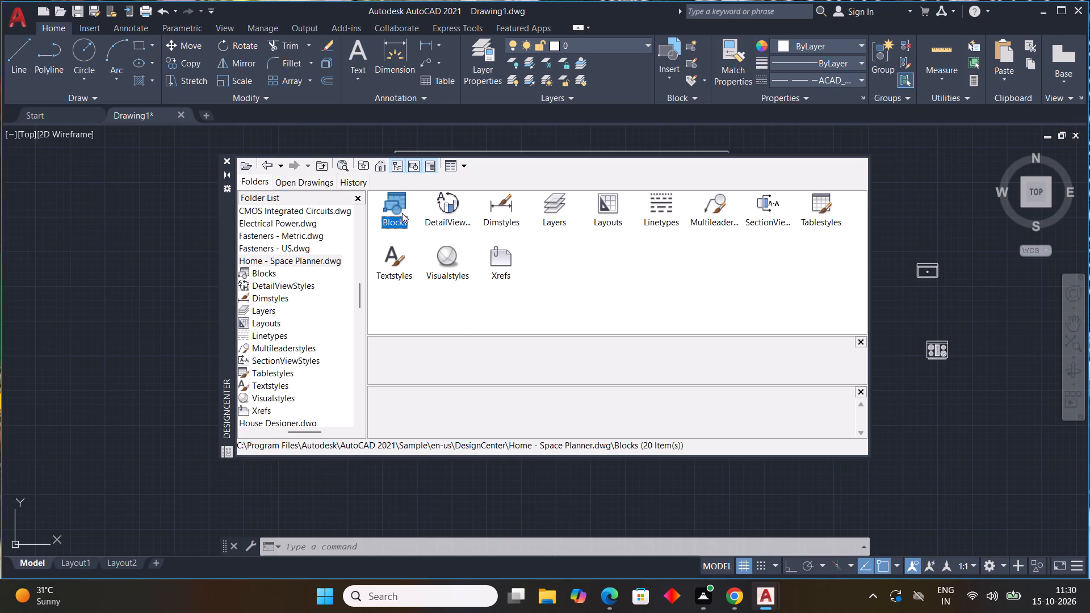
{"action": "double_click", "coordinate": [397, 210]}
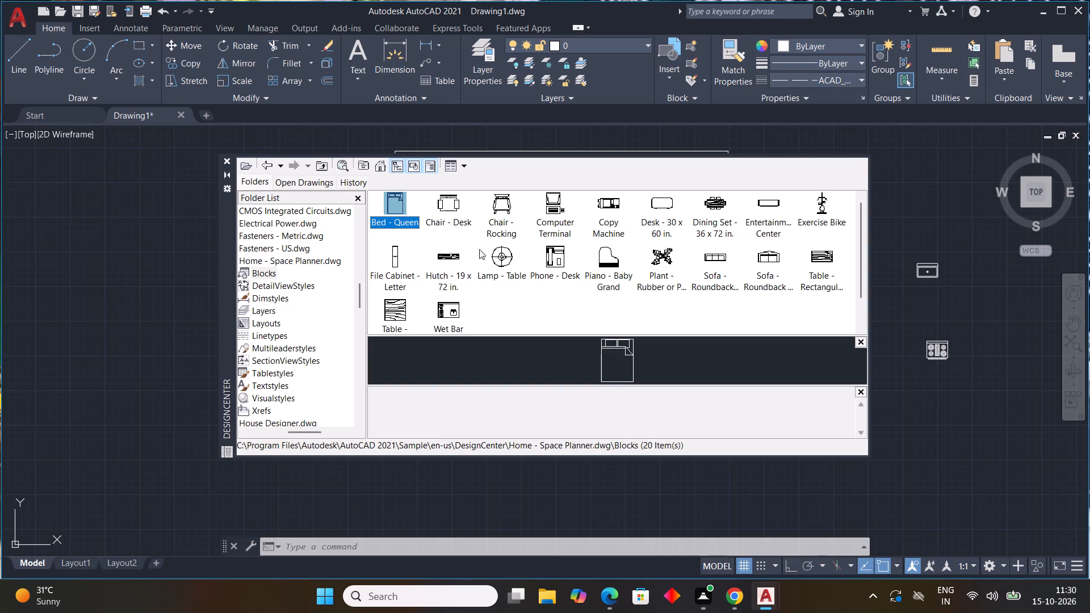
{"action": "double_click", "coordinate": [393, 208]}
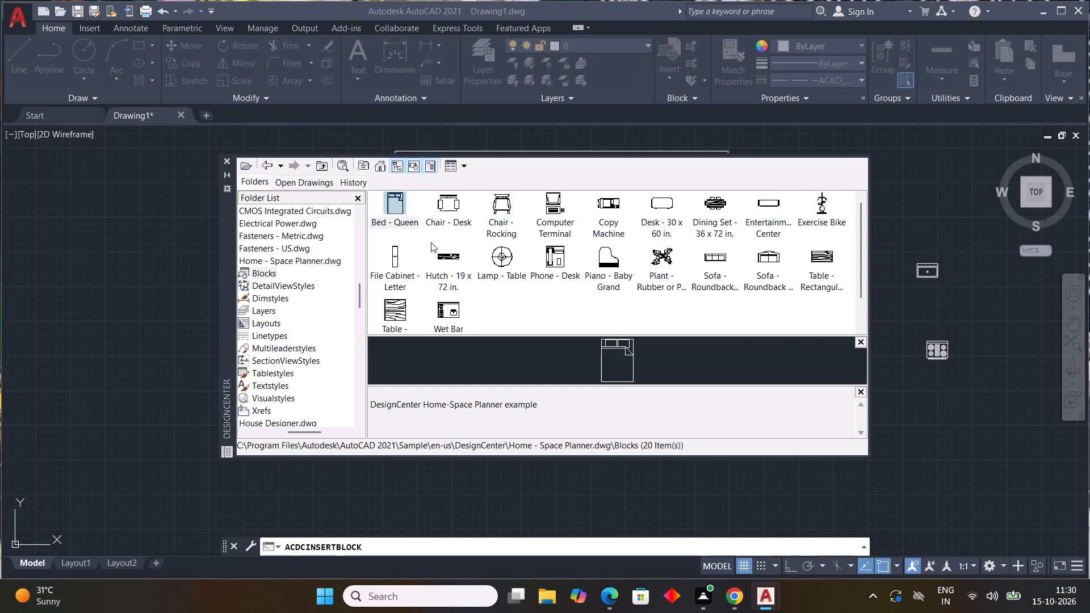
{"action": "left_click", "coordinate": [639, 387]}
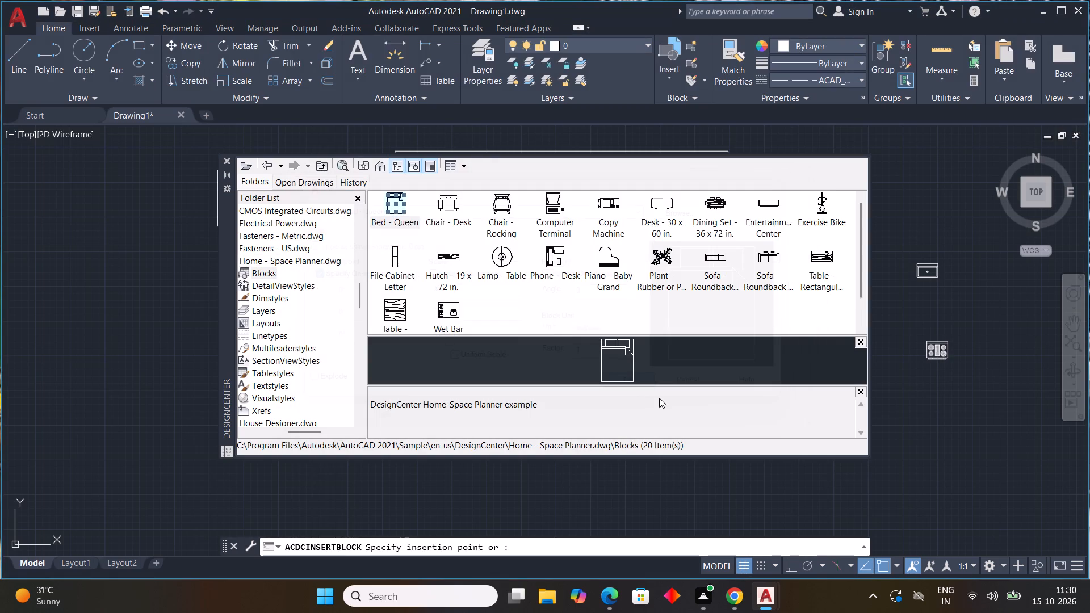
{"action": "left_click", "coordinate": [898, 385]}
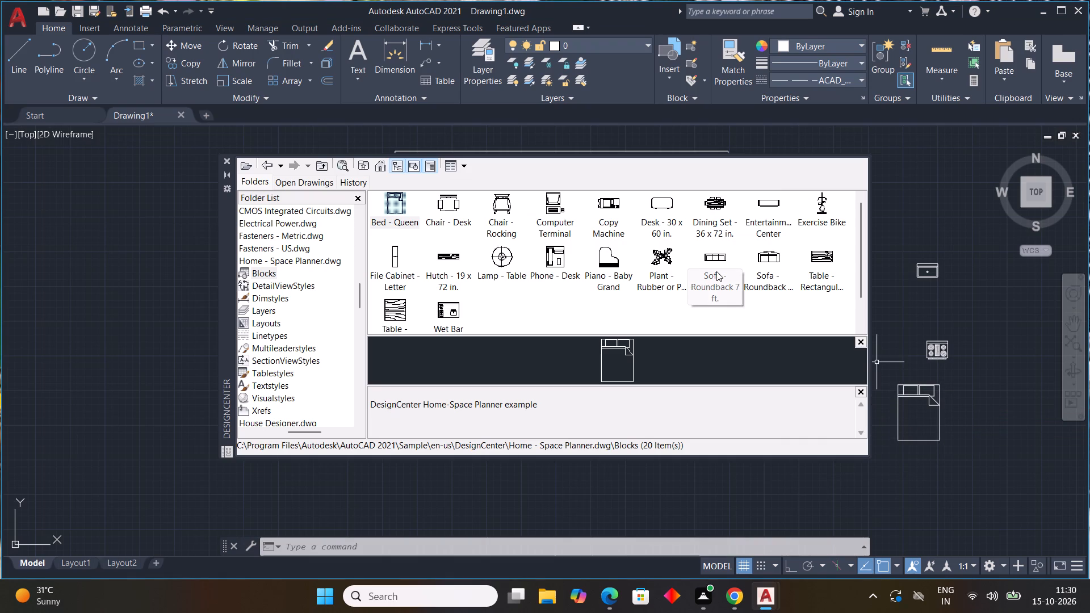
Insert the Dining Set - 36 x 72 in. block at scale 1 and angle 0 above the sink, outside the plan.
{"action": "triple_click", "coordinate": [718, 195]}
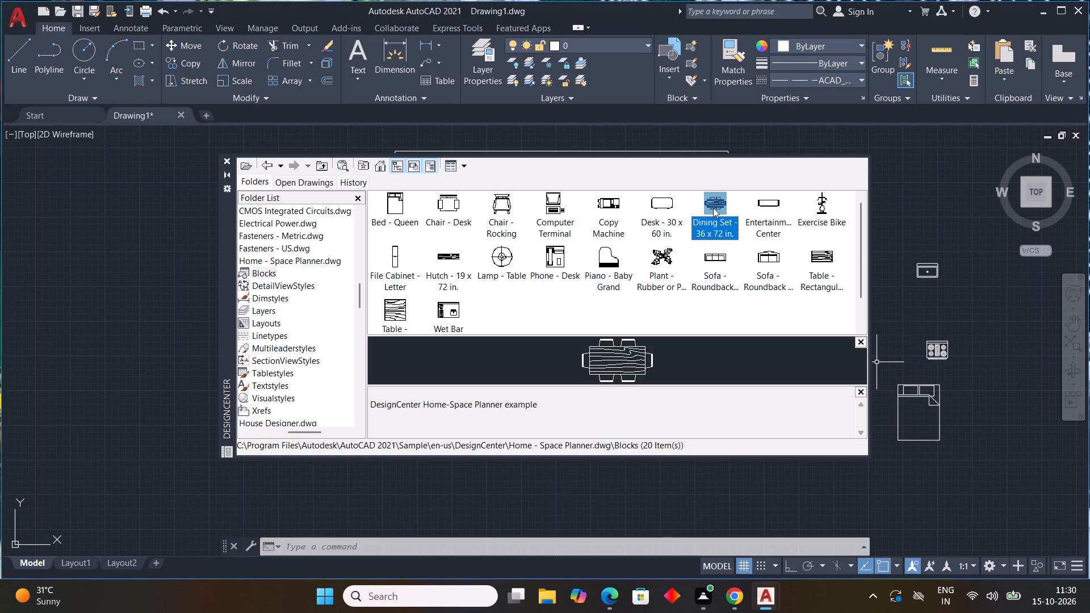
{"action": "double_click", "coordinate": [713, 208]}
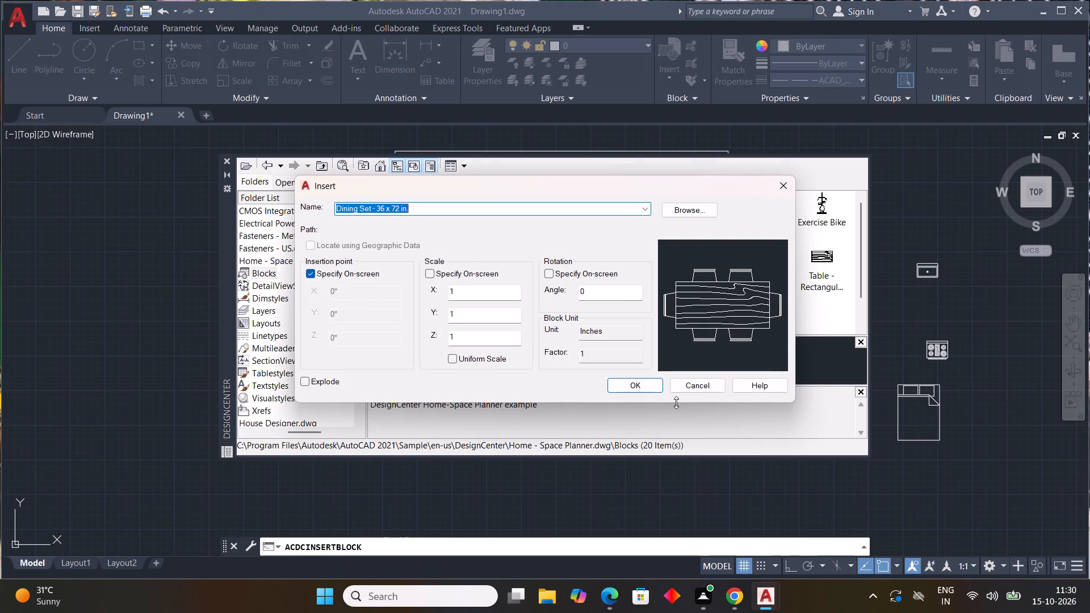
{"action": "left_click", "coordinate": [624, 389]}
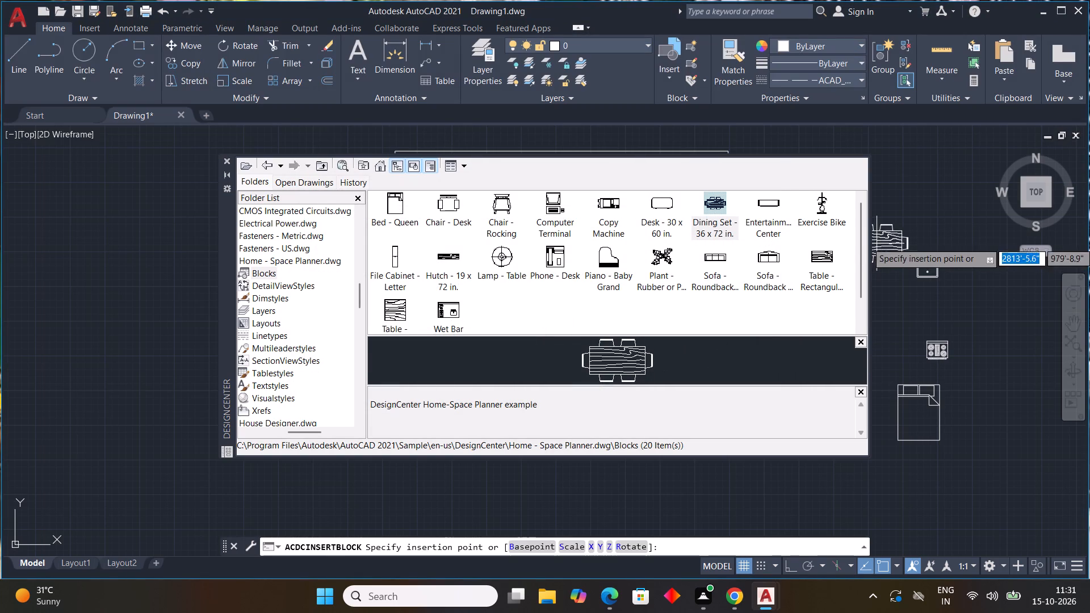
{"action": "left_click", "coordinate": [916, 202]}
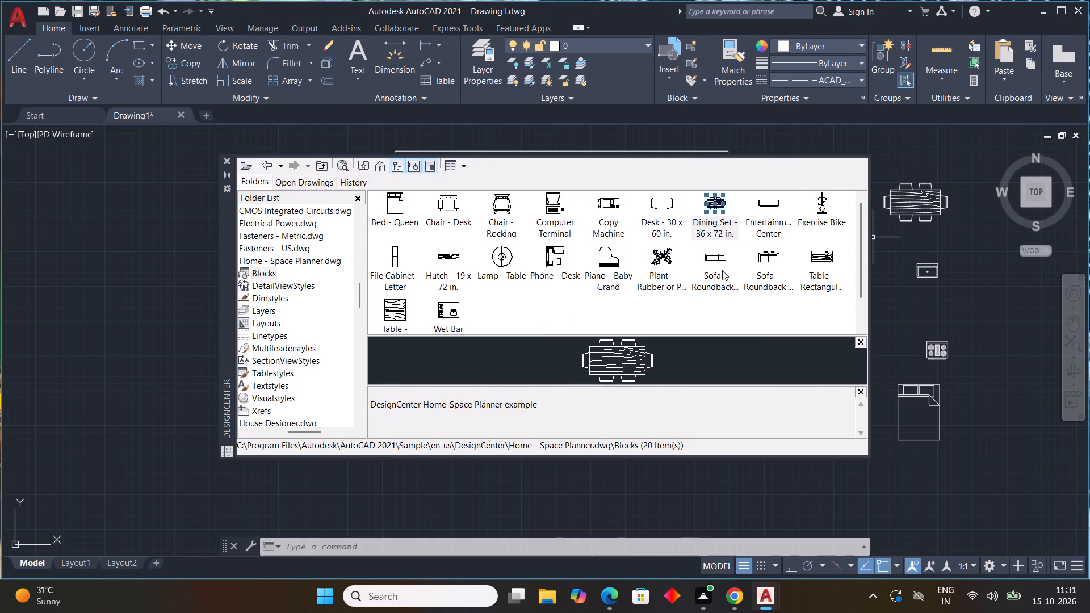
Insert the Desk - 30 x 60 in. block between the sink and the range-oven, outside the plan.
{"action": "double_click", "coordinate": [669, 200]}
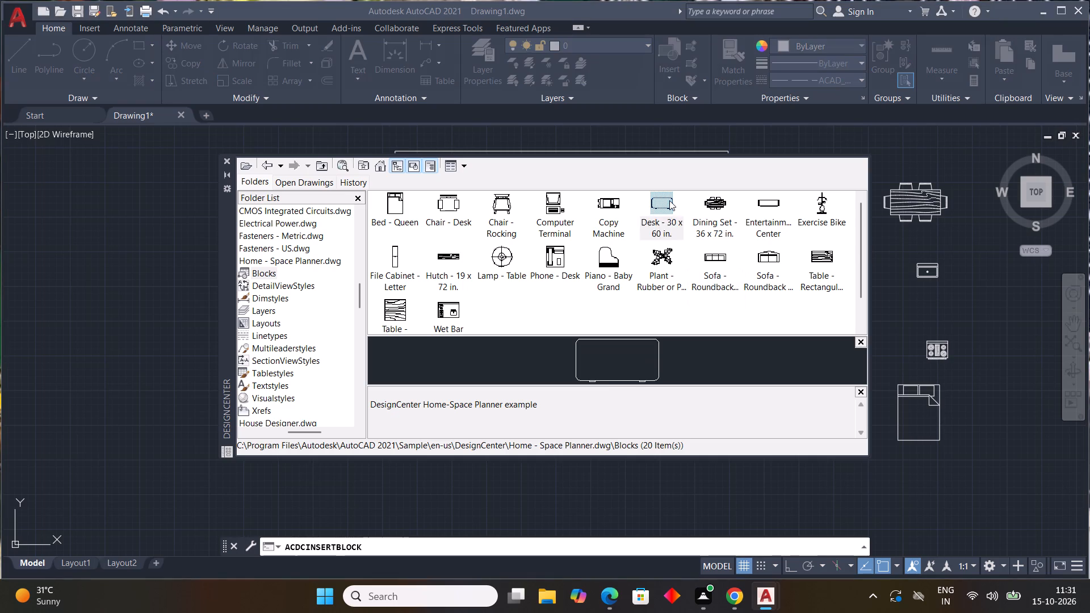
{"action": "left_click", "coordinate": [627, 387]}
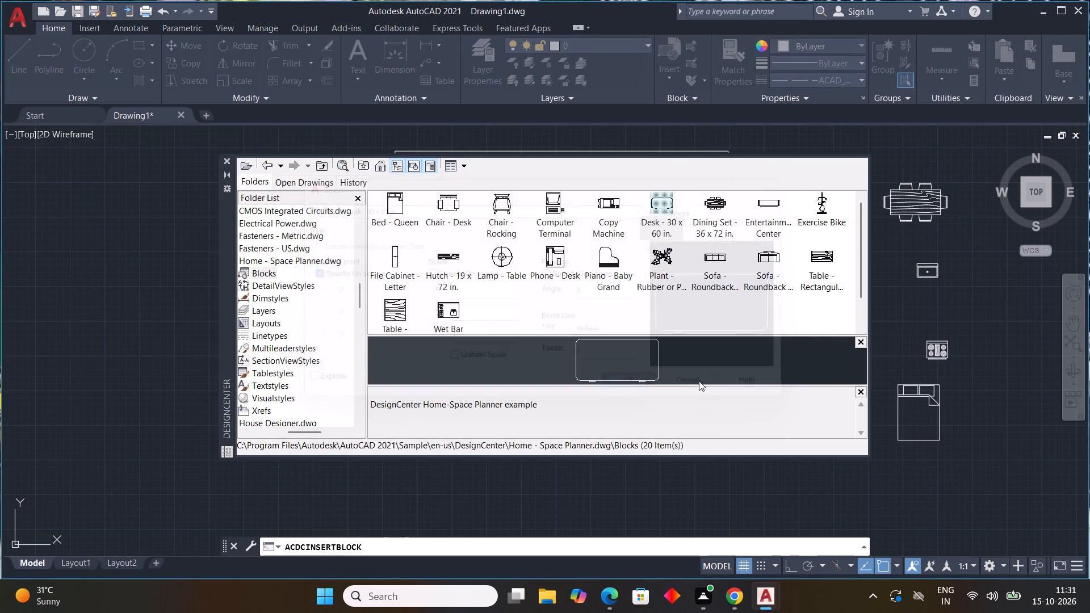
{"action": "left_click", "coordinate": [909, 310]}
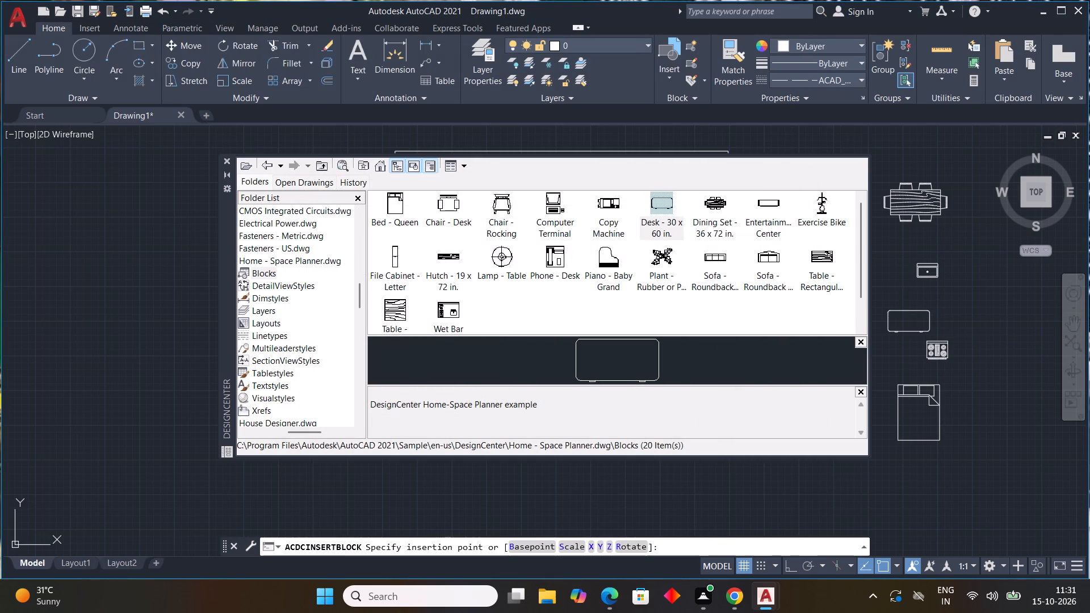
Insert the Sofa - Roundback 7 ft. block at scale 1 and angle 0 beside the desk, outside the plan.
{"action": "triple_click", "coordinate": [712, 255]}
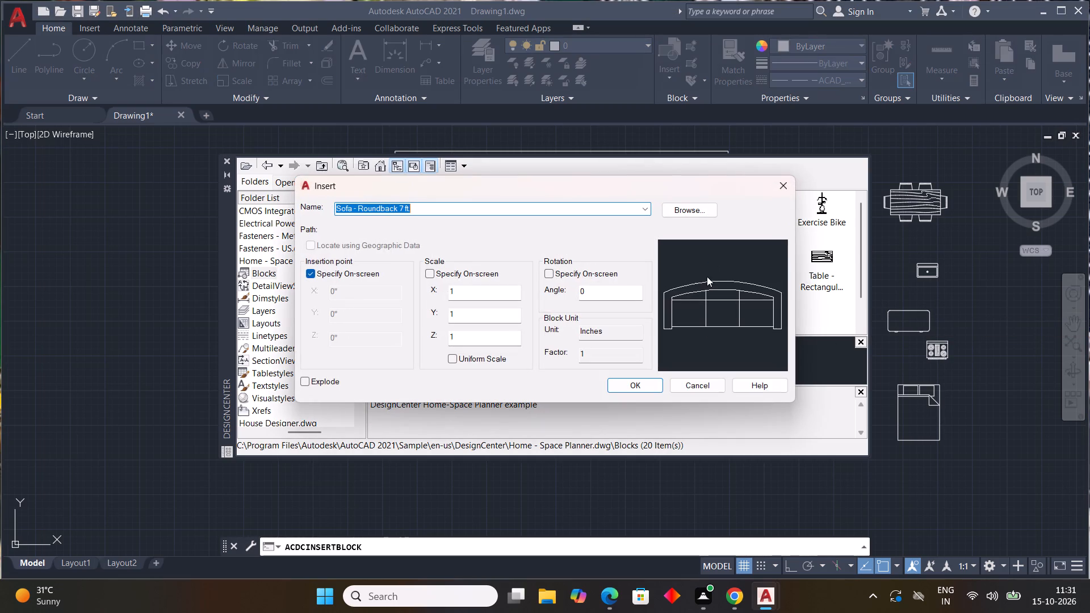
{"action": "left_click", "coordinate": [628, 391]}
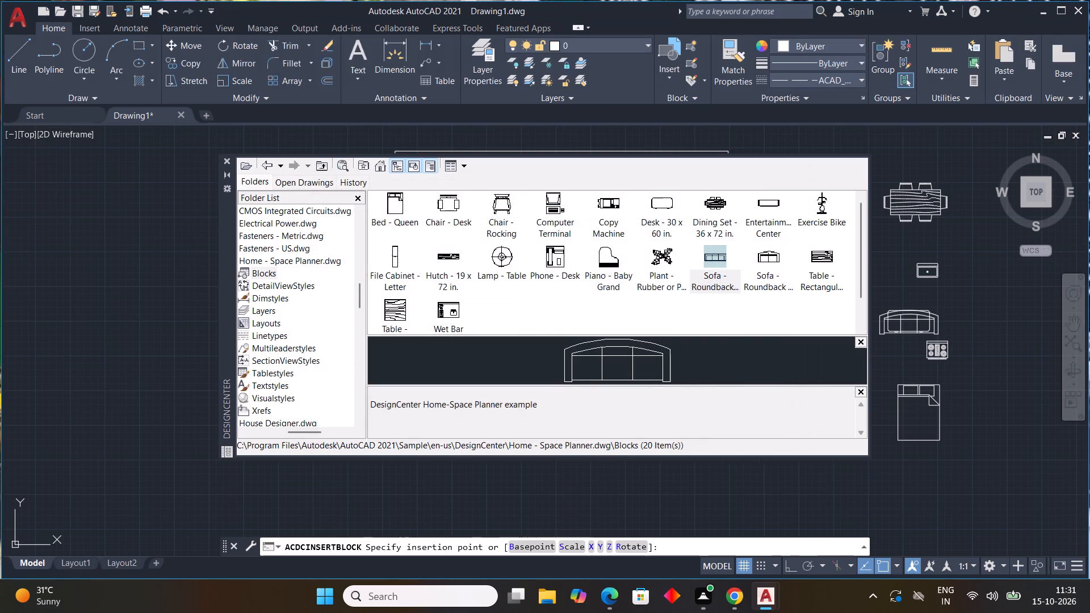
{"action": "left_click", "coordinate": [974, 297]}
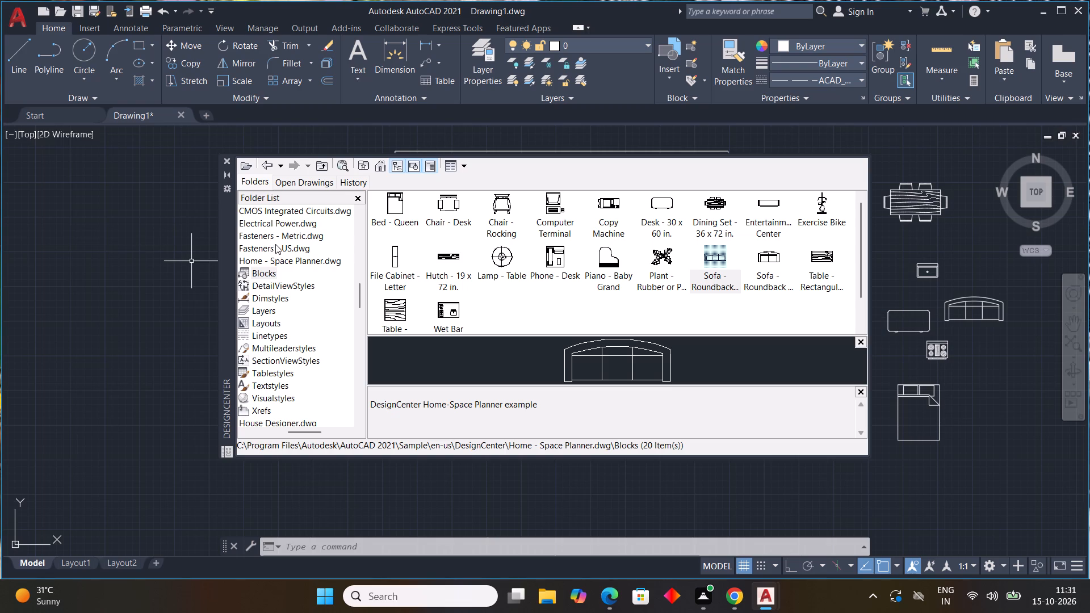
Insert the Toilet - top block from DesignCenter's House Designer.dwg beside the bed, outside the plan, and close DesignCenter.
{"action": "scroll", "coordinate": [275, 244], "scroll_direction": "up", "scroll_amount": 4}
{"action": "scroll", "coordinate": [276, 246], "scroll_direction": "down", "scroll_amount": 8}
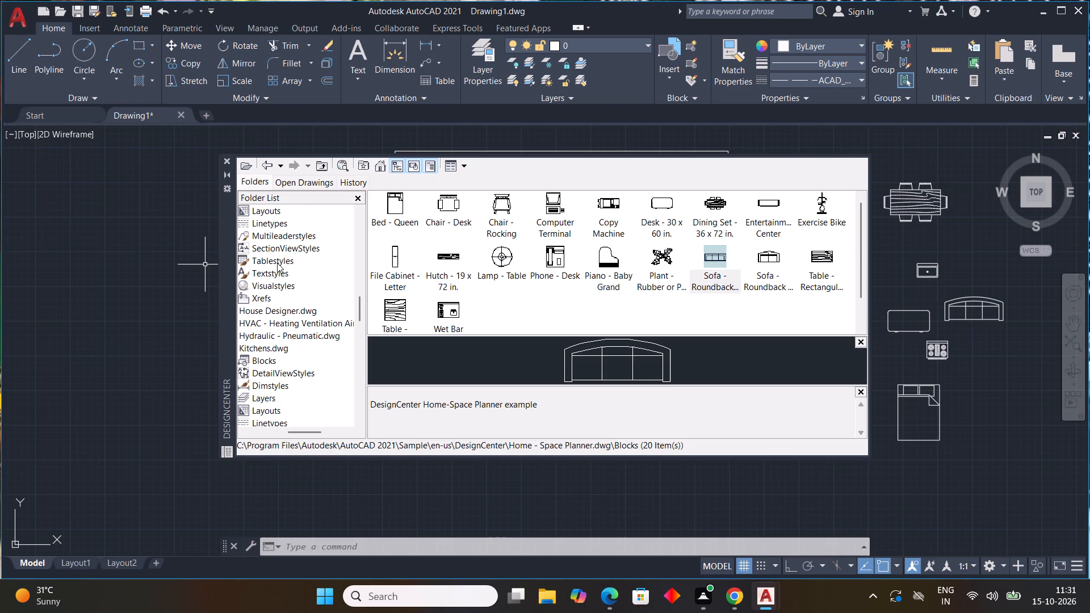
{"action": "double_click", "coordinate": [271, 271]}
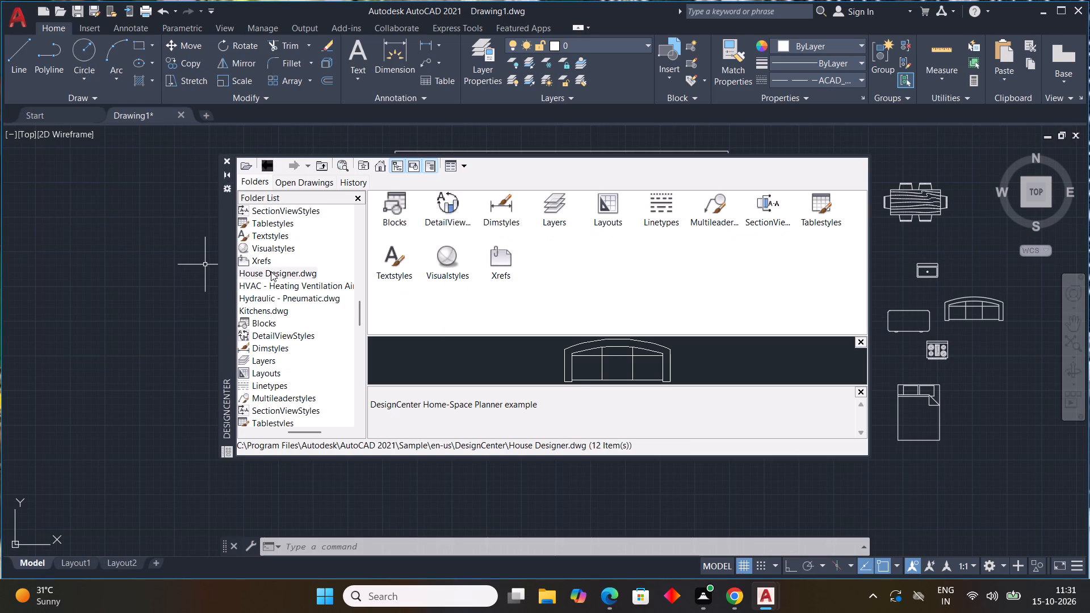
{"action": "double_click", "coordinate": [399, 206]}
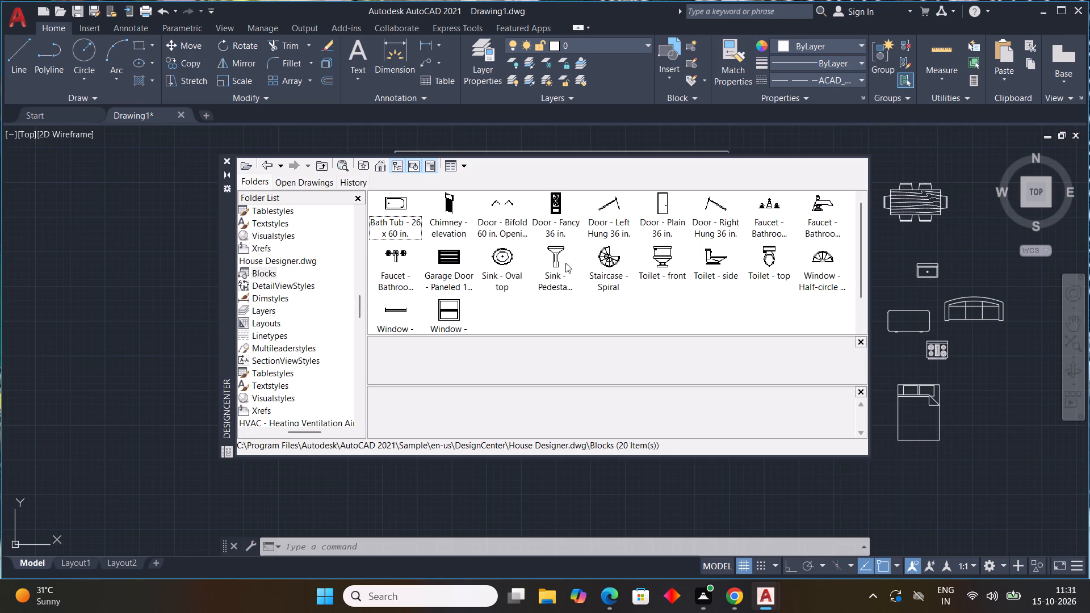
{"action": "double_click", "coordinate": [771, 251]}
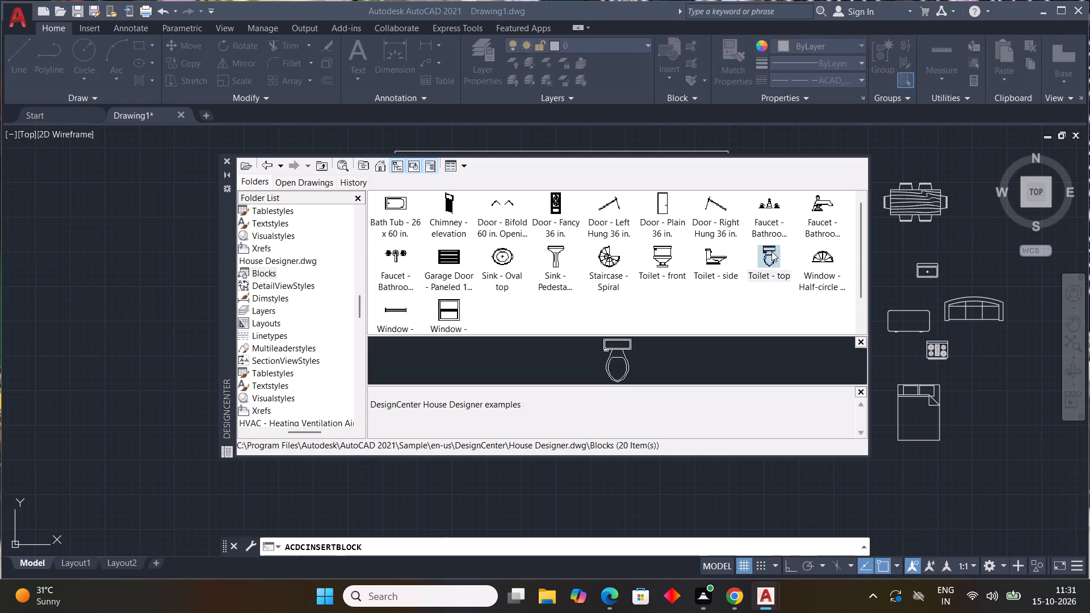
{"action": "left_click", "coordinate": [635, 384]}
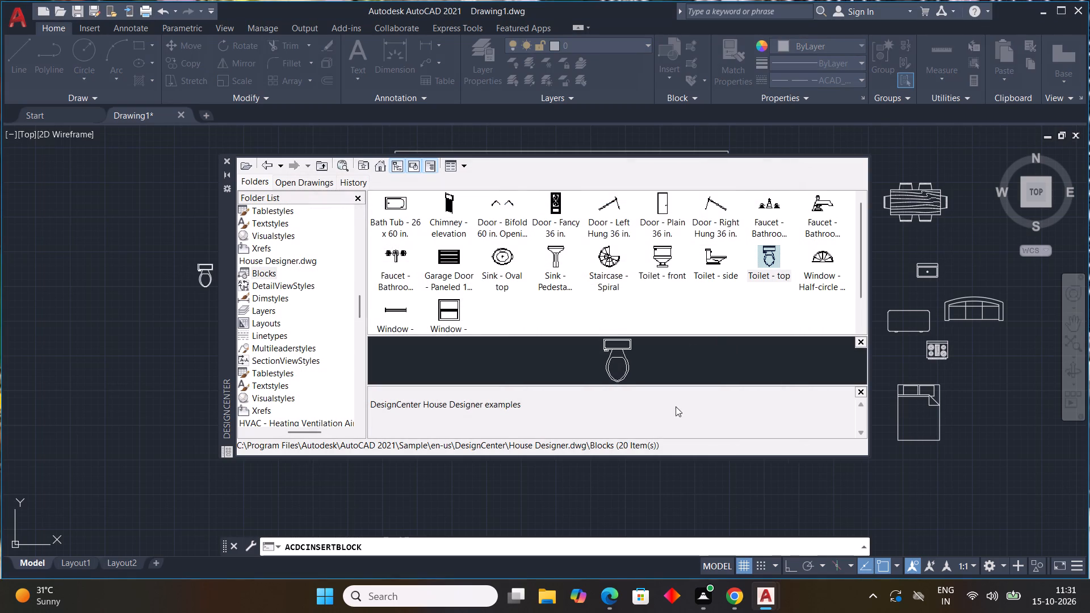
{"action": "left_click", "coordinate": [975, 372]}
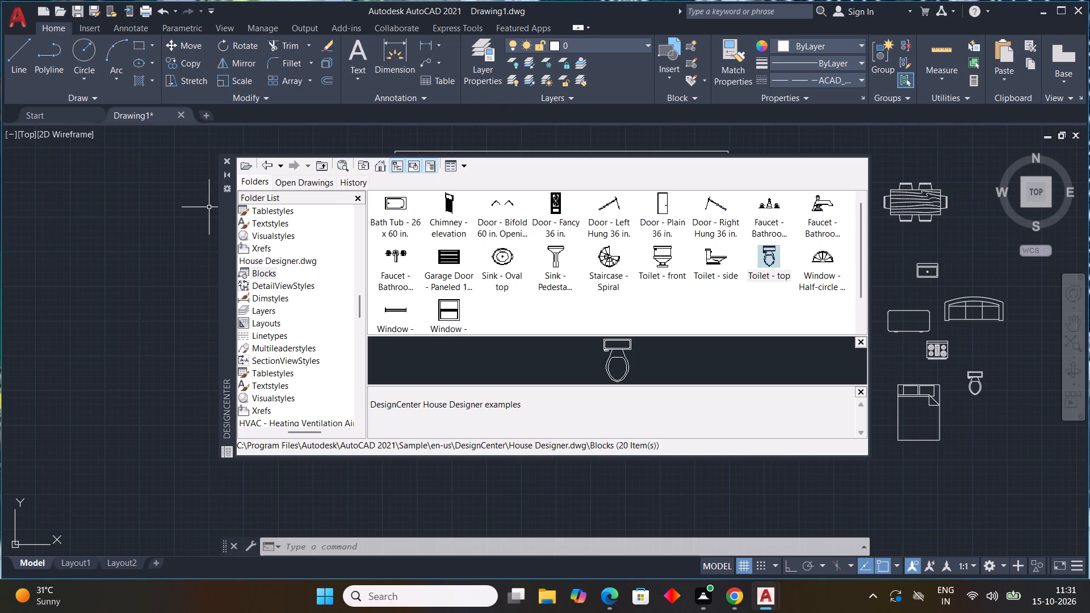
{"action": "left_click", "coordinate": [225, 162]}
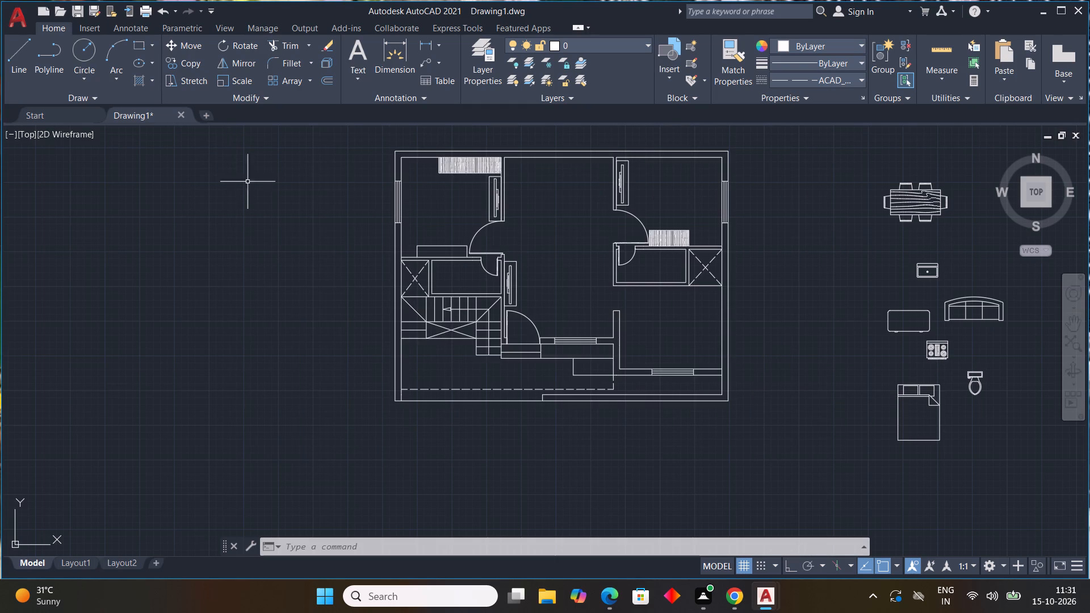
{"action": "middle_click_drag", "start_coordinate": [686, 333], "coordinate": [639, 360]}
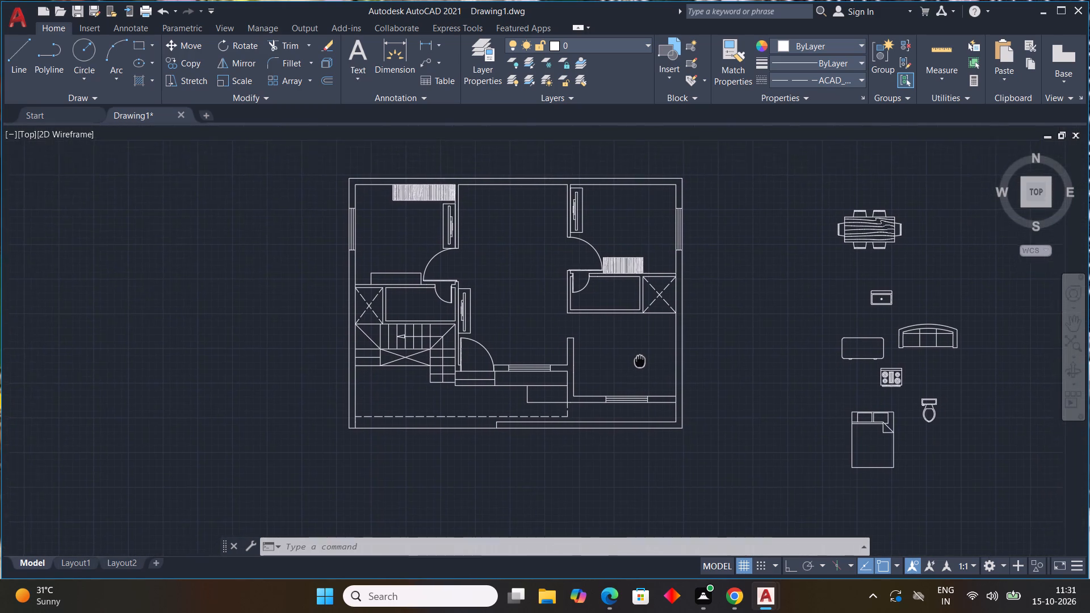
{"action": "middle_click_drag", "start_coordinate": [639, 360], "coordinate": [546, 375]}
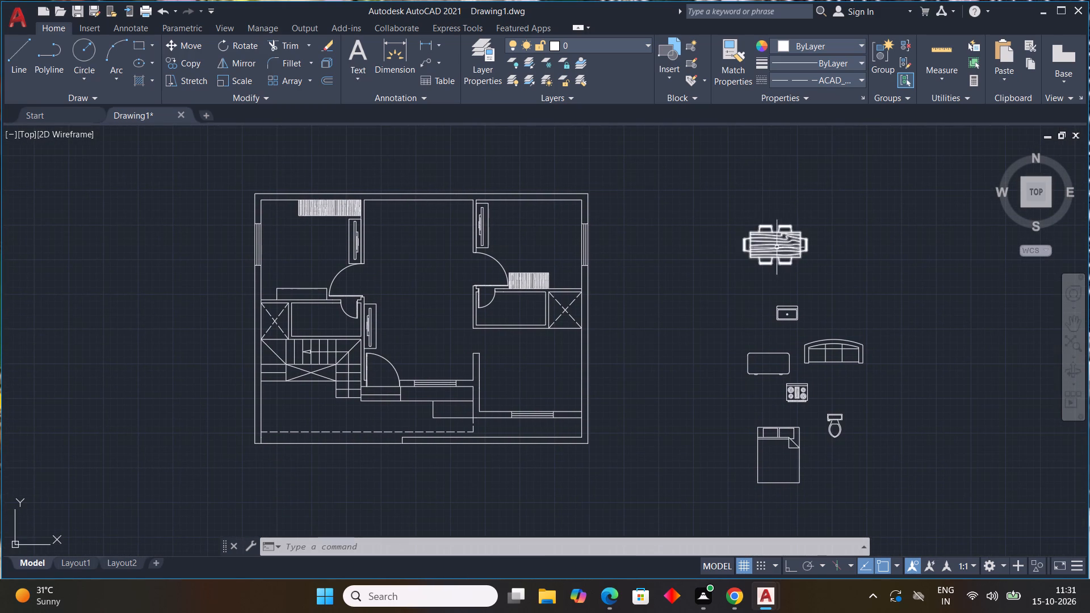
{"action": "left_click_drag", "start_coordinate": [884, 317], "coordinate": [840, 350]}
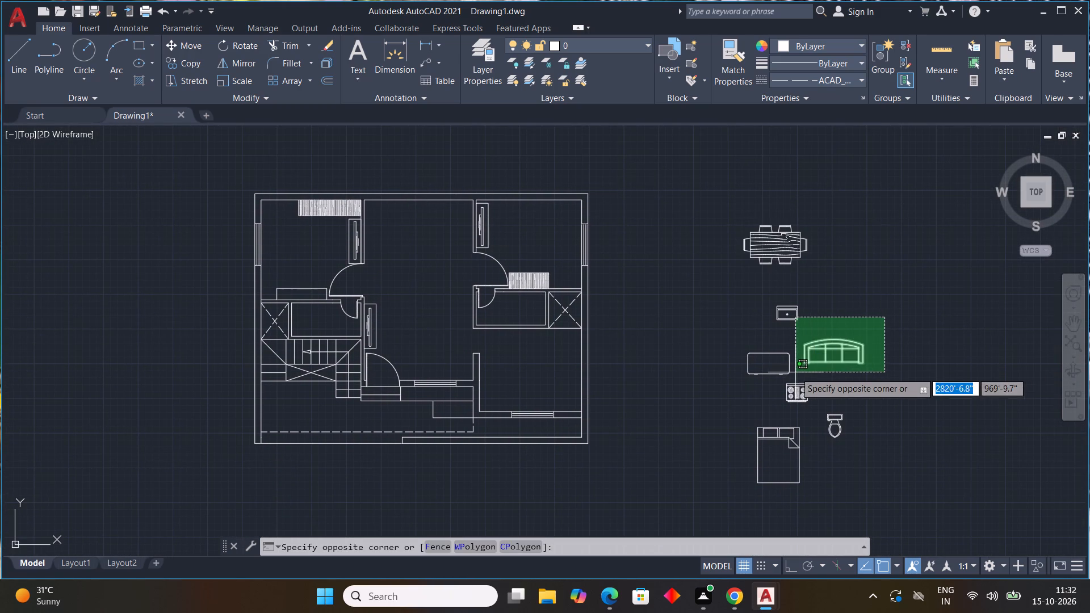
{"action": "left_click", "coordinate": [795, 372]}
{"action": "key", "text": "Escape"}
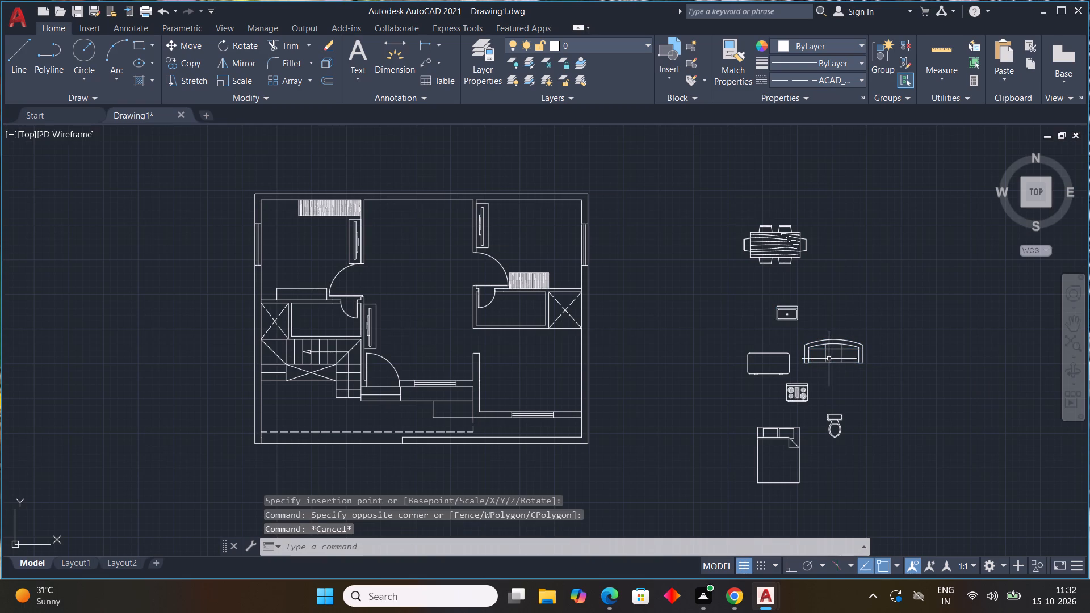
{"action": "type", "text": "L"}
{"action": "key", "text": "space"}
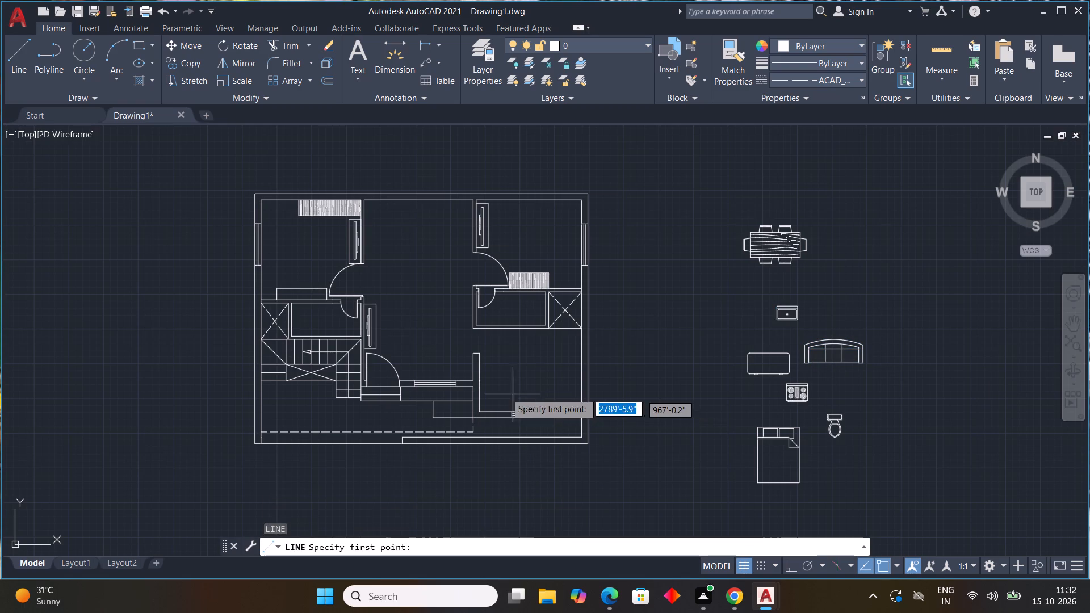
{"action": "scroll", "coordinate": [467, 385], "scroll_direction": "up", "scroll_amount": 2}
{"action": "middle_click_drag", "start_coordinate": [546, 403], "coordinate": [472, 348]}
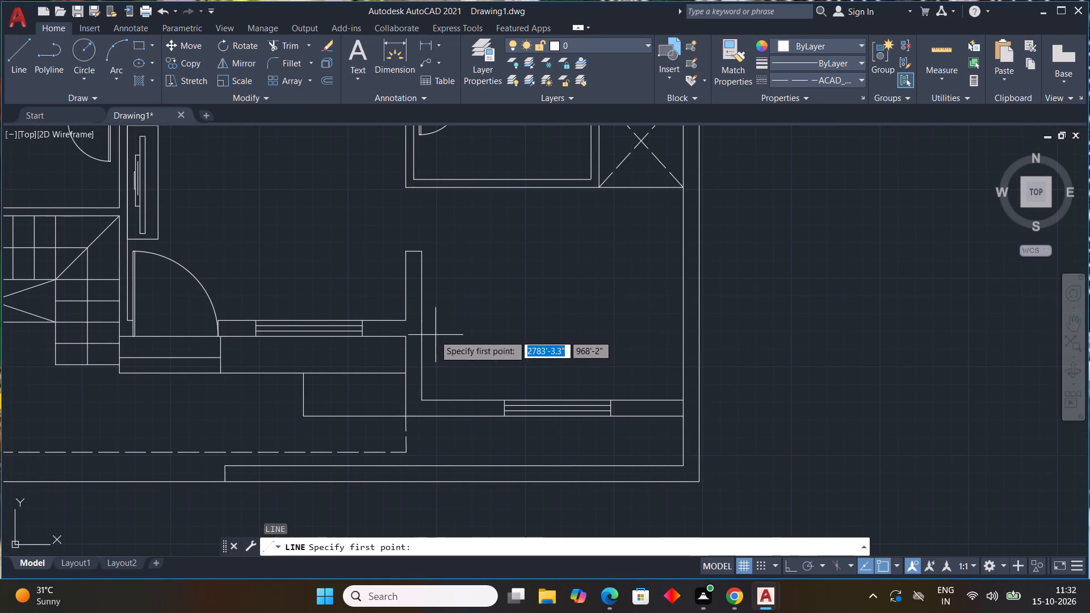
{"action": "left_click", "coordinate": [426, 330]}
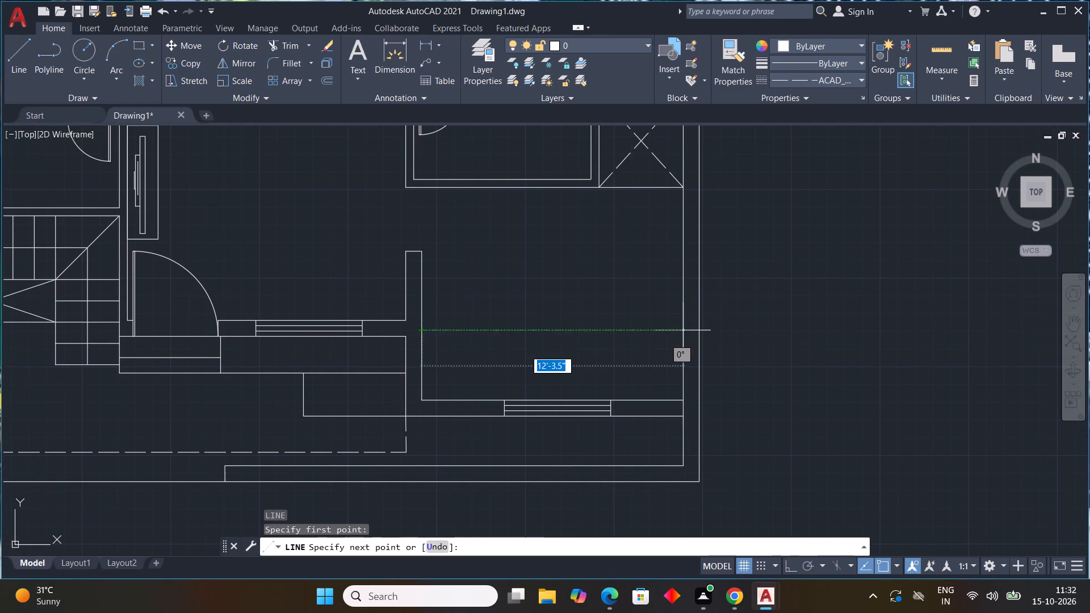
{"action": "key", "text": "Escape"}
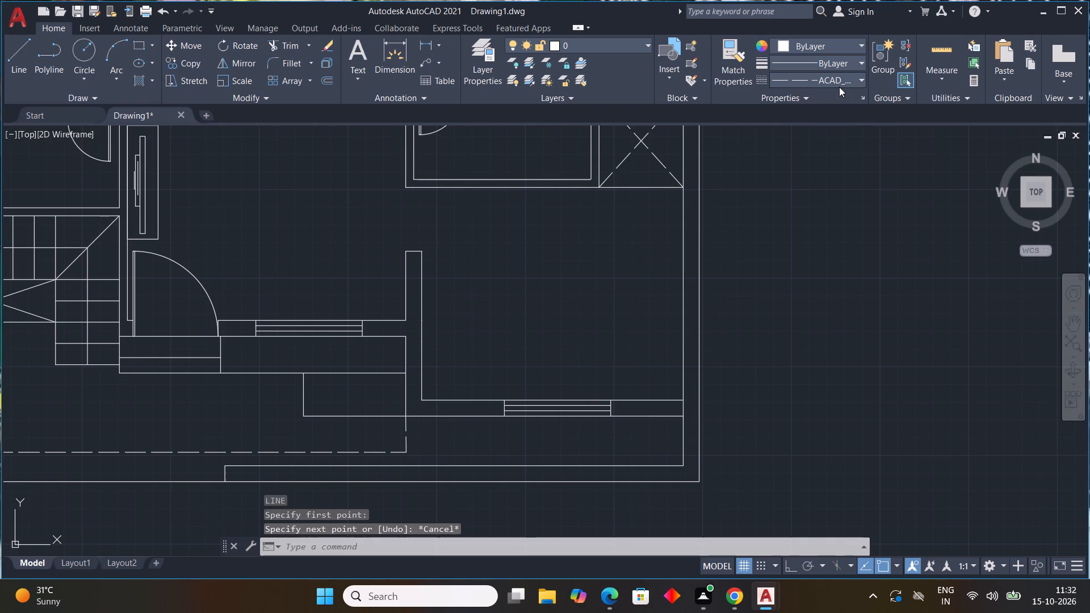
With the linetype set to ByLayer, draw a horizontal counter line about 12'-3.5" long between the kitchen's inner wall faces above the window.
{"action": "left_click", "coordinate": [839, 87]}
{"action": "left_click", "coordinate": [835, 94]}
{"action": "type", "text": "L"}
{"action": "key", "text": "space"}
{"action": "scroll", "coordinate": [430, 347], "scroll_direction": "up", "scroll_amount": 2}
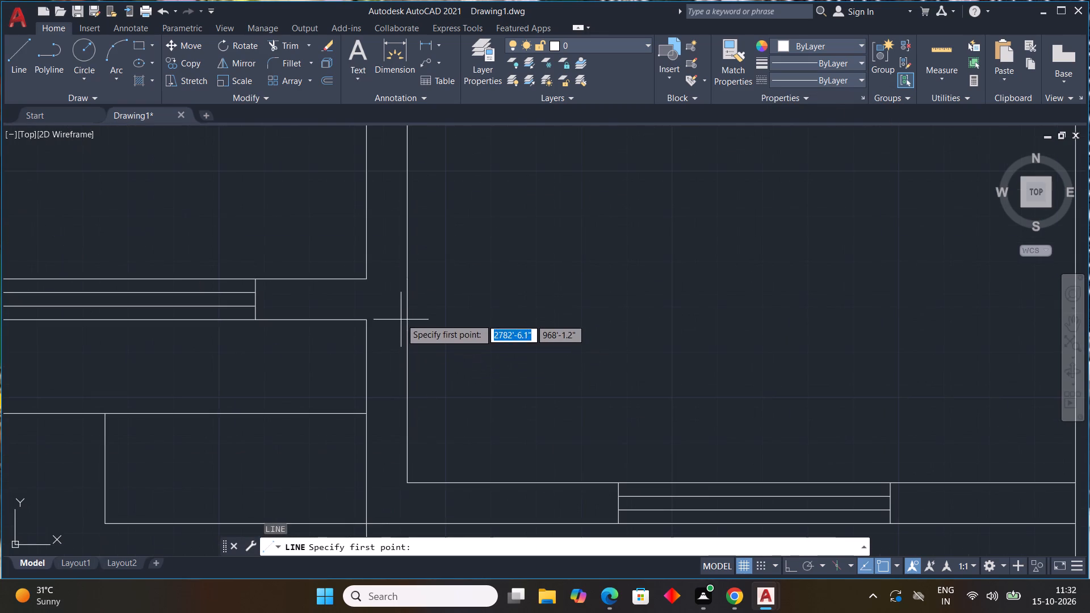
{"action": "left_click", "coordinate": [404, 303]}
{"action": "scroll", "coordinate": [535, 302], "scroll_direction": "down", "scroll_amount": 3}
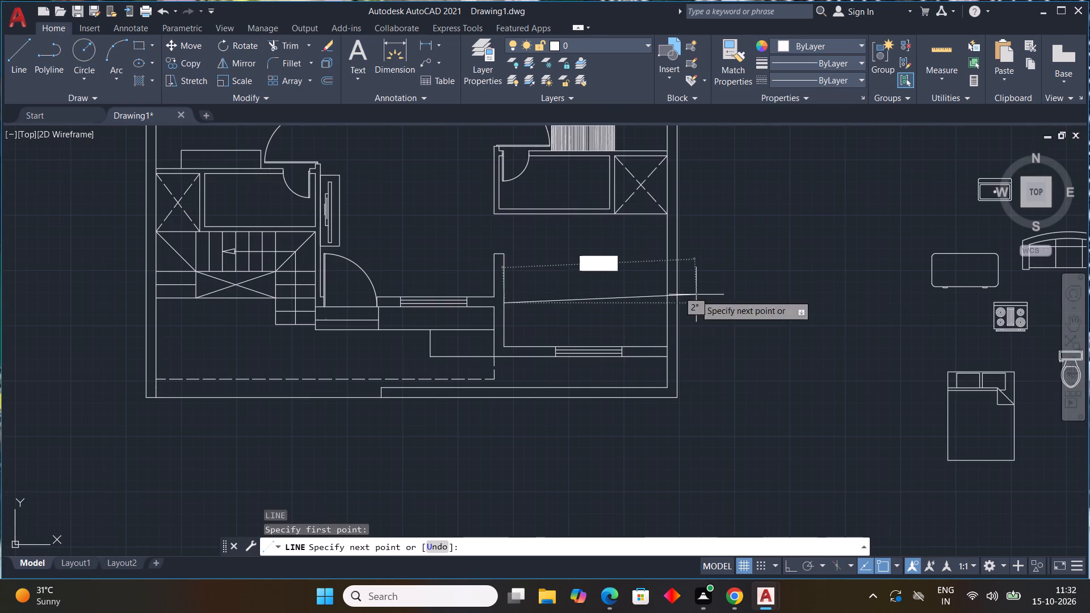
{"action": "scroll", "coordinate": [657, 307], "scroll_direction": "up", "scroll_amount": 2}
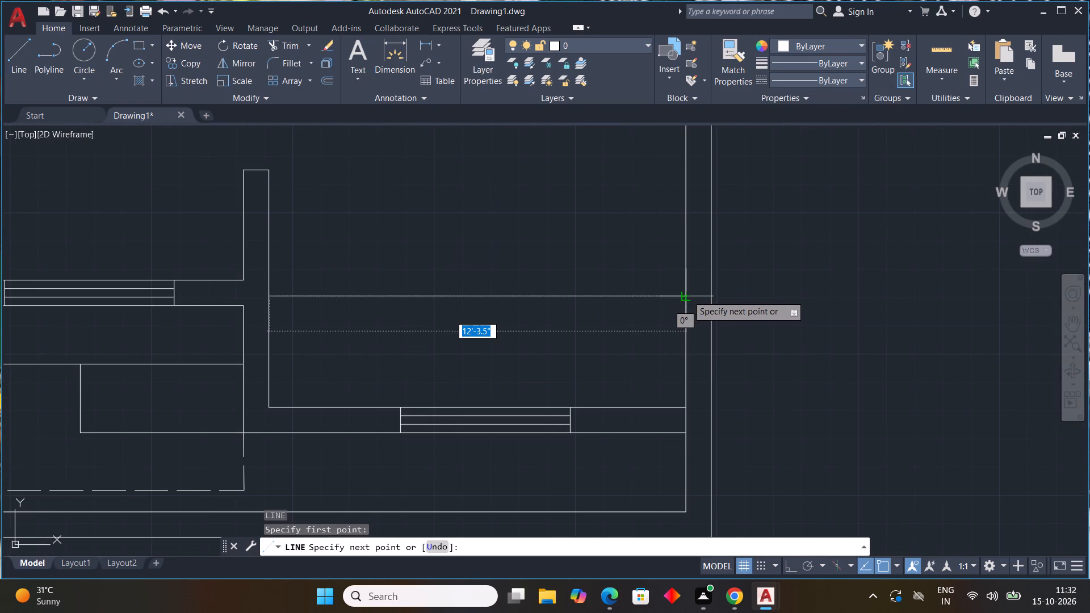
{"action": "left_click", "coordinate": [687, 295]}
{"action": "key", "text": "Escape"}
Rotate the range-oven block outside the plan by 180° about its upper-right corner.
{"action": "scroll", "coordinate": [774, 291], "scroll_direction": "down", "scroll_amount": 3}
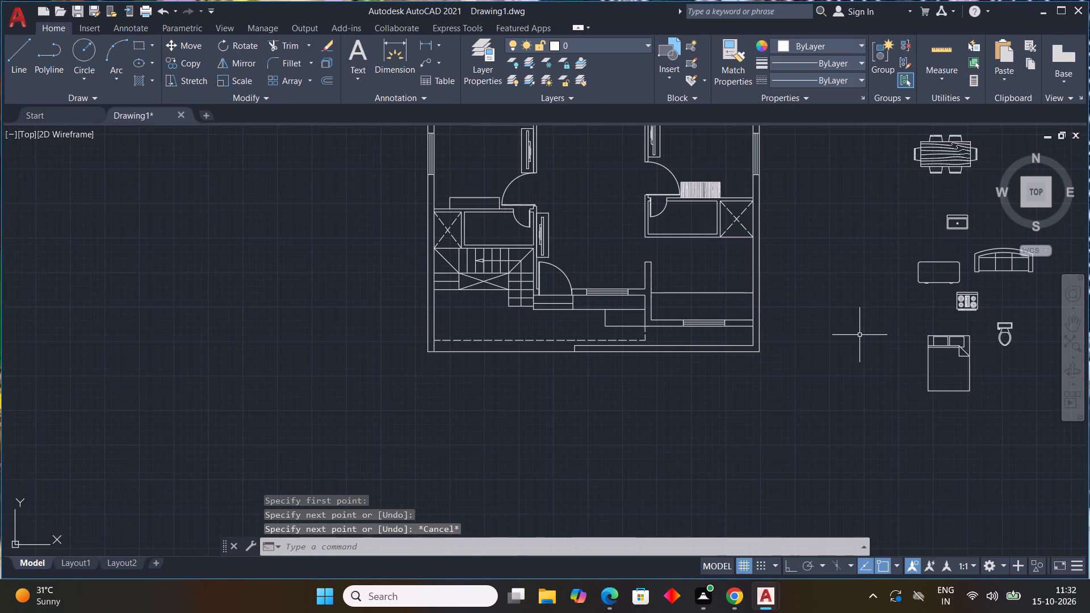
{"action": "middle_click_drag", "start_coordinate": [849, 337], "coordinate": [597, 395]}
{"action": "middle_click_drag", "start_coordinate": [584, 395], "coordinate": [514, 375]}
{"action": "scroll", "coordinate": [644, 335], "scroll_direction": "up", "scroll_amount": 3}
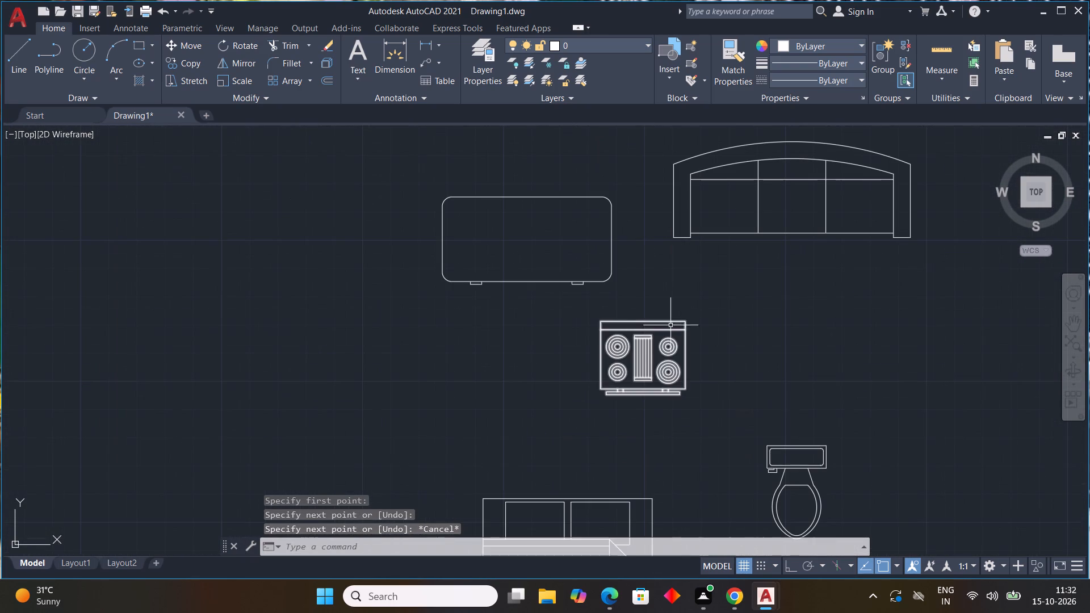
{"action": "left_click_drag", "start_coordinate": [686, 317], "coordinate": [672, 332]}
{"action": "left_click", "coordinate": [537, 396]}
{"action": "type", "text": "RO"}
{"action": "key", "text": "space"}
{"action": "left_click", "coordinate": [682, 317]}
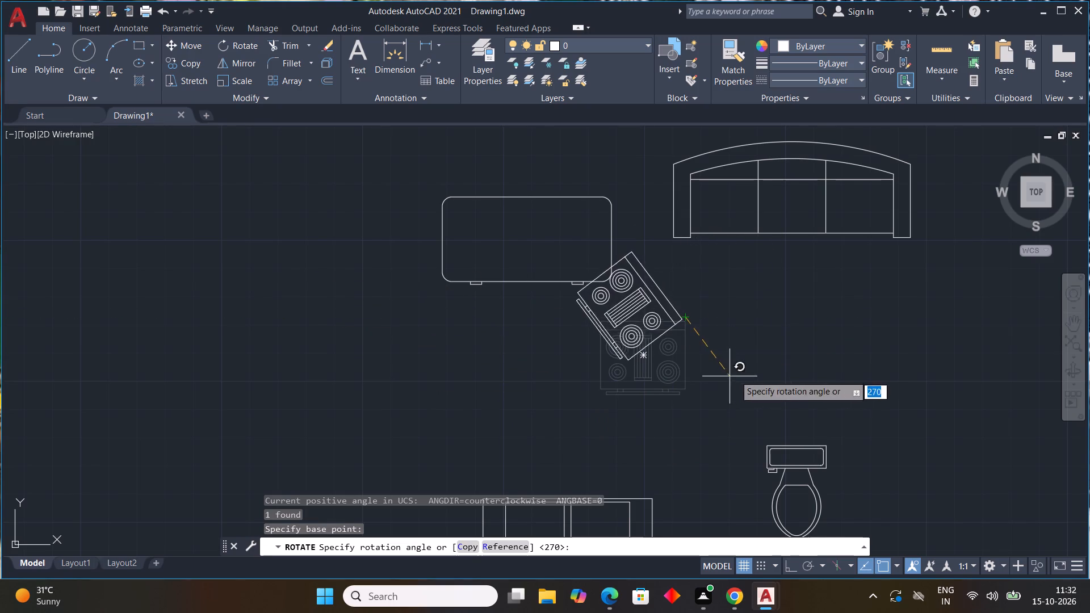
{"action": "key", "text": "F8"}
{"action": "left_click", "coordinate": [308, 297]}
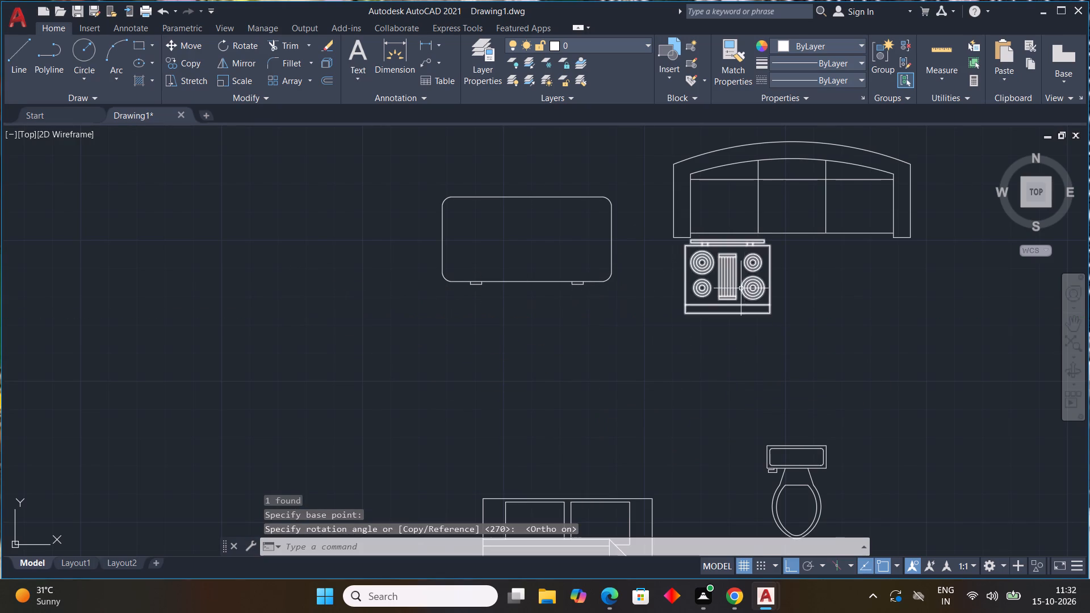
Copy the rotated range-oven from its lower-left corner onto the kitchen counter, near the counter's left end.
{"action": "left_click", "coordinate": [733, 312]}
{"action": "type", "text": "CO"}
{"action": "key", "text": "space"}
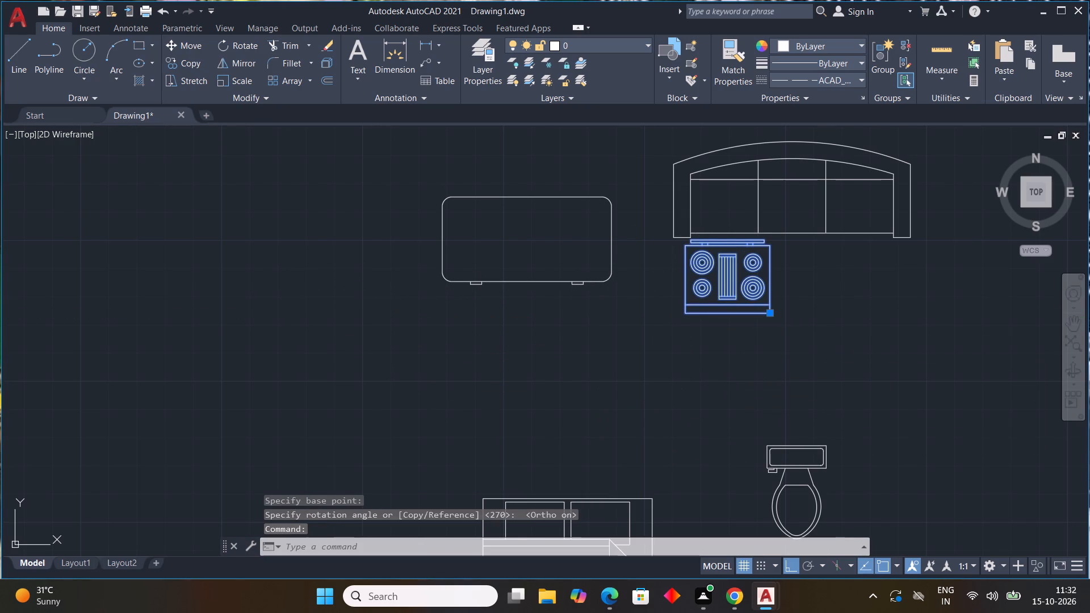
{"action": "left_click_drag", "start_coordinate": [686, 310], "coordinate": [677, 316]}
{"action": "scroll", "coordinate": [523, 380], "scroll_direction": "down", "scroll_amount": 1}
{"action": "middle_click_drag", "start_coordinate": [531, 381], "coordinate": [644, 395]}
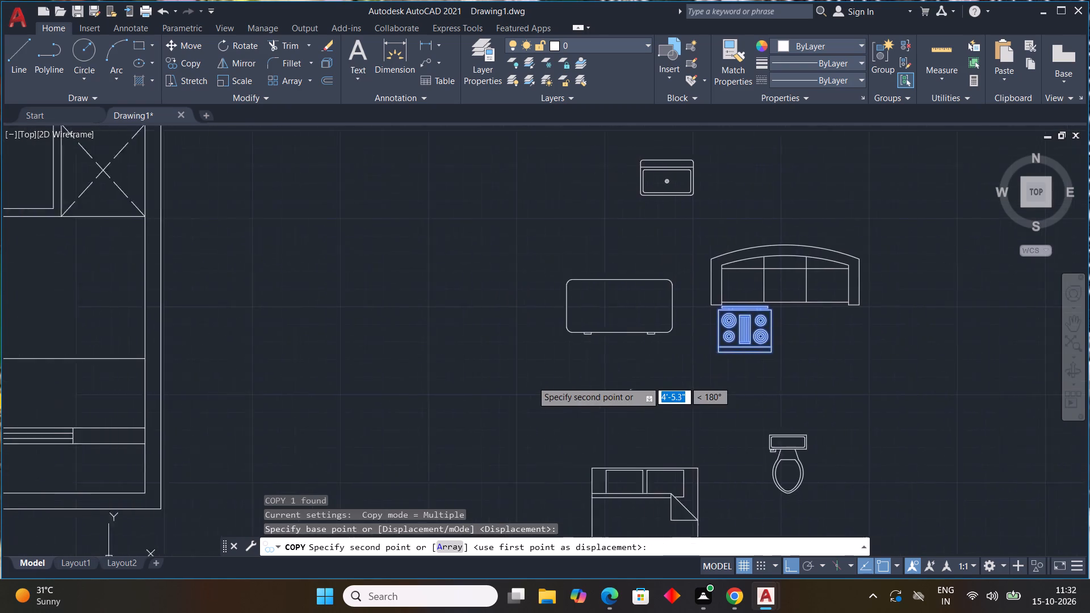
{"action": "middle_click_drag", "start_coordinate": [644, 395], "coordinate": [776, 334]}
{"action": "scroll", "coordinate": [781, 331], "scroll_direction": "down", "scroll_amount": 3}
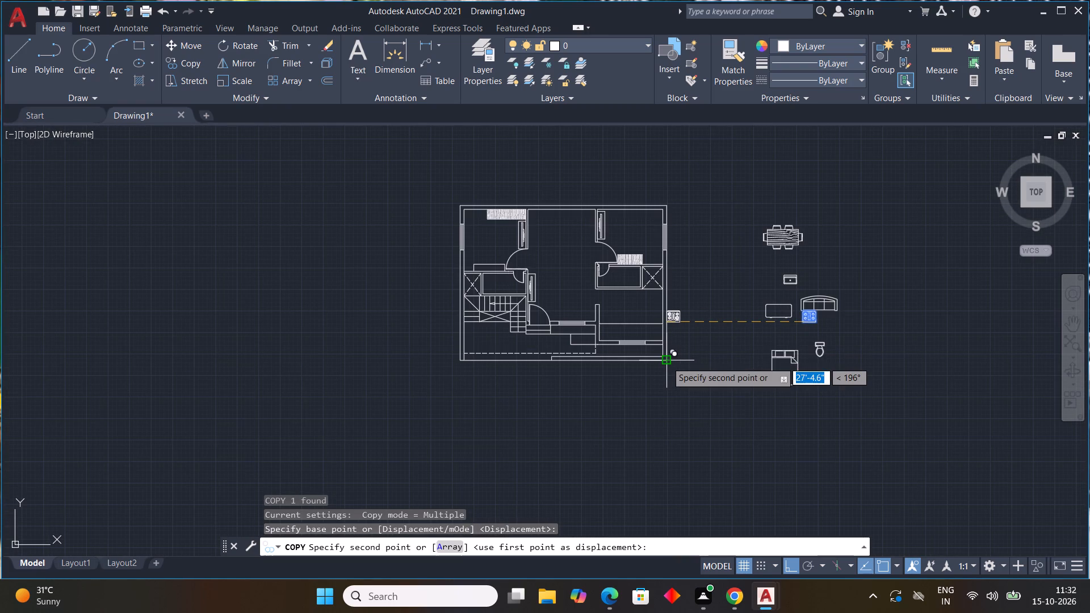
{"action": "key", "text": "F8"}
{"action": "scroll", "coordinate": [644, 338], "scroll_direction": "up", "scroll_amount": 4}
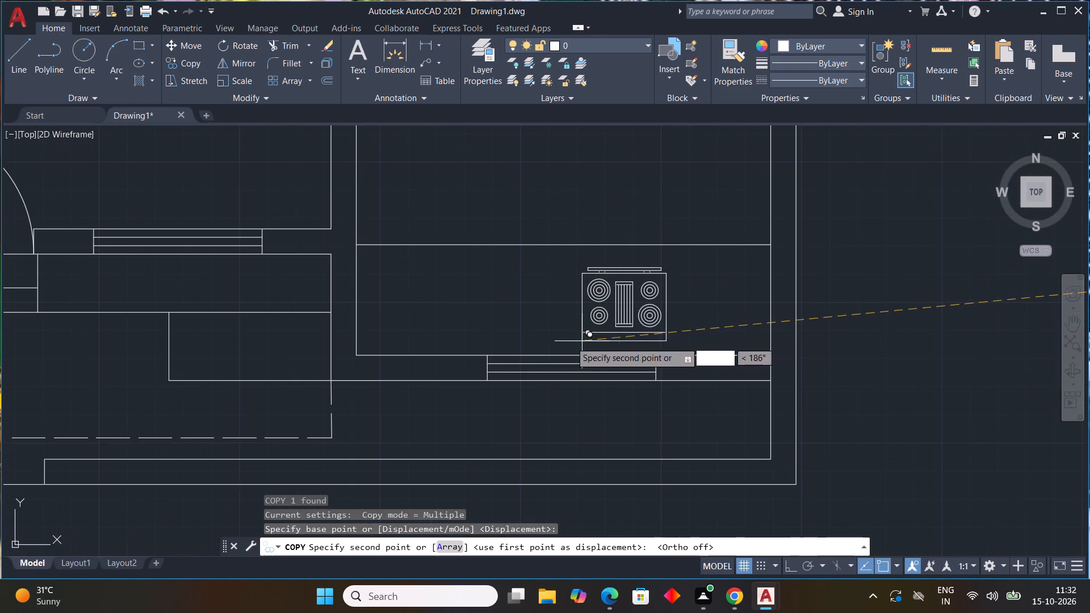
{"action": "left_click", "coordinate": [435, 336]}
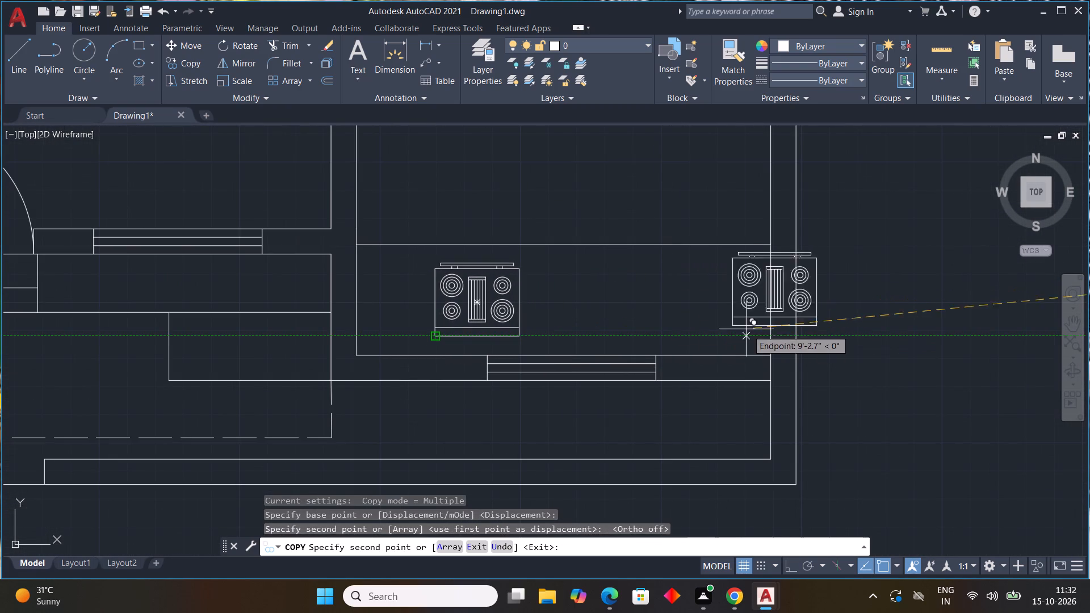
{"action": "key", "text": "Escape"}
Rotate the sink block outside the plan by about 180° around its upper-right corner.
{"action": "scroll", "coordinate": [740, 332], "scroll_direction": "down", "scroll_amount": 3}
{"action": "middle_click_drag", "start_coordinate": [829, 297], "coordinate": [499, 360]}
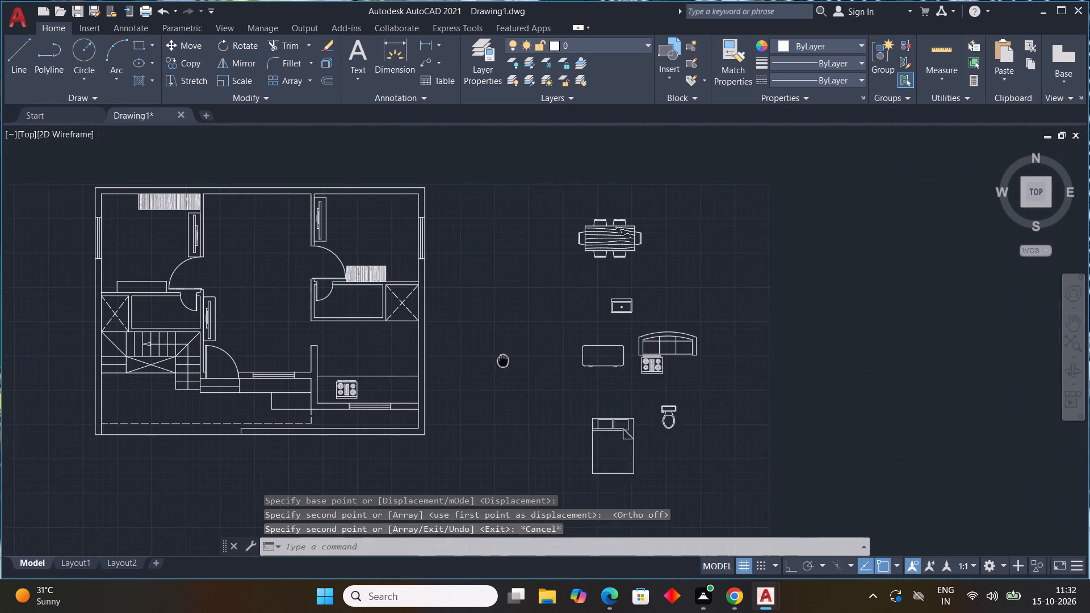
{"action": "middle_click_drag", "start_coordinate": [499, 360], "coordinate": [433, 351]}
{"action": "left_click_drag", "start_coordinate": [594, 272], "coordinate": [583, 275]}
{"action": "left_click", "coordinate": [517, 312]}
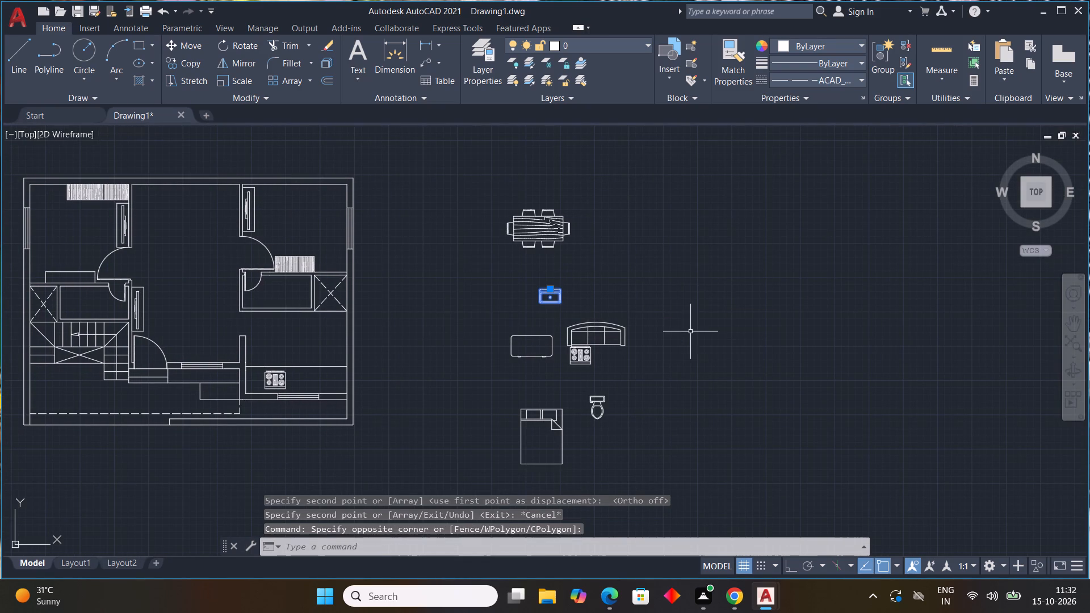
{"action": "type", "text": "RO"}
{"action": "key", "text": "space"}
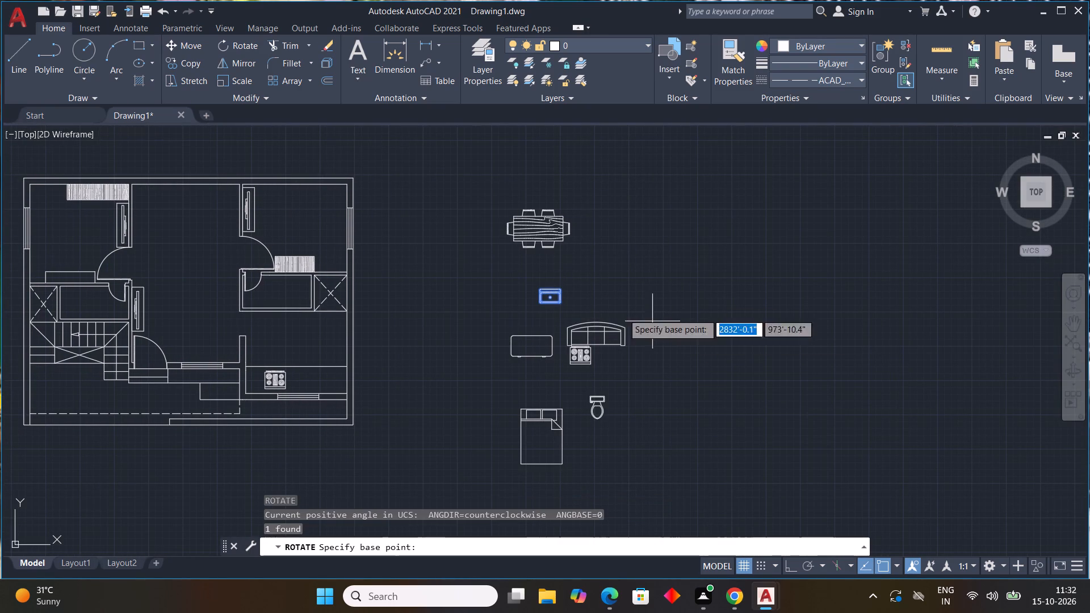
{"action": "left_click", "coordinate": [566, 288]}
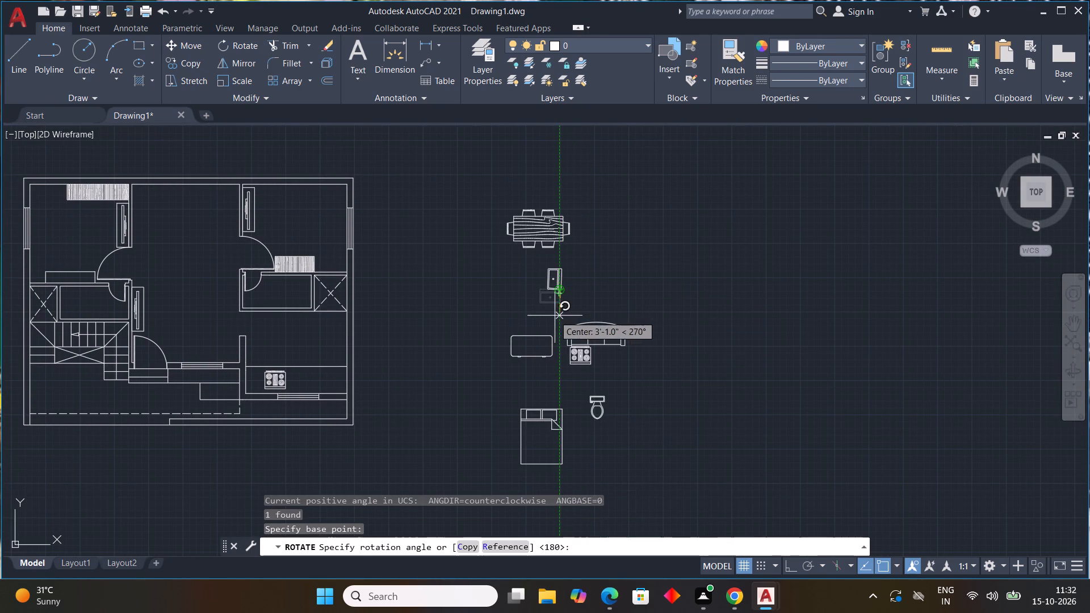
{"action": "left_click", "coordinate": [475, 287]}
Copy the rotated sink block from outside the plan onto the kitchen counter, to the right of the range-oven.
{"action": "left_click_drag", "start_coordinate": [636, 268], "coordinate": [611, 274]}
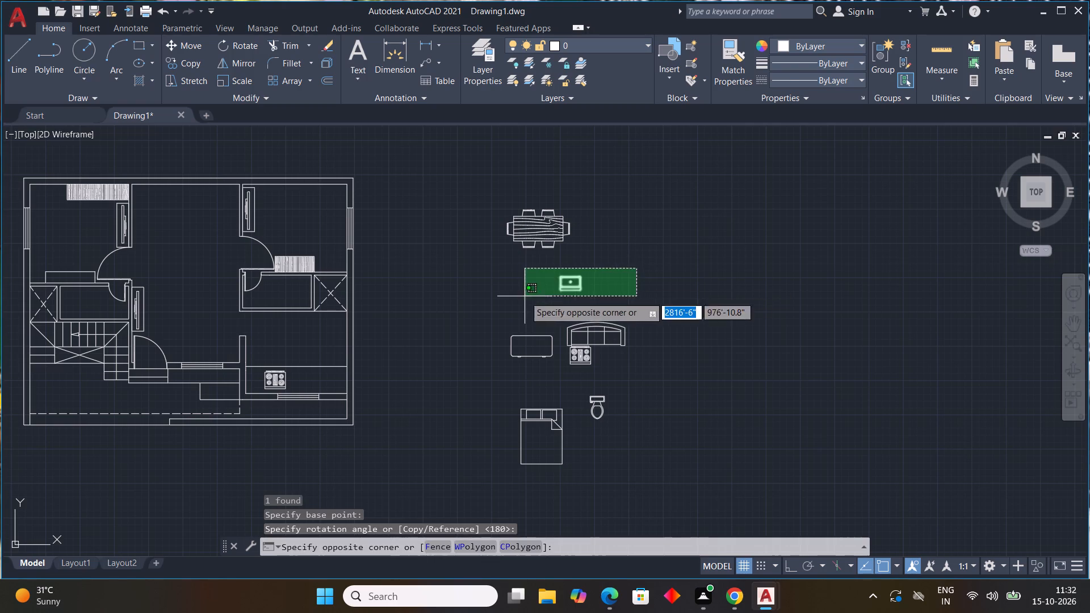
{"action": "left_click", "coordinate": [525, 296]}
{"action": "type", "text": "CO"}
{"action": "key", "text": "space"}
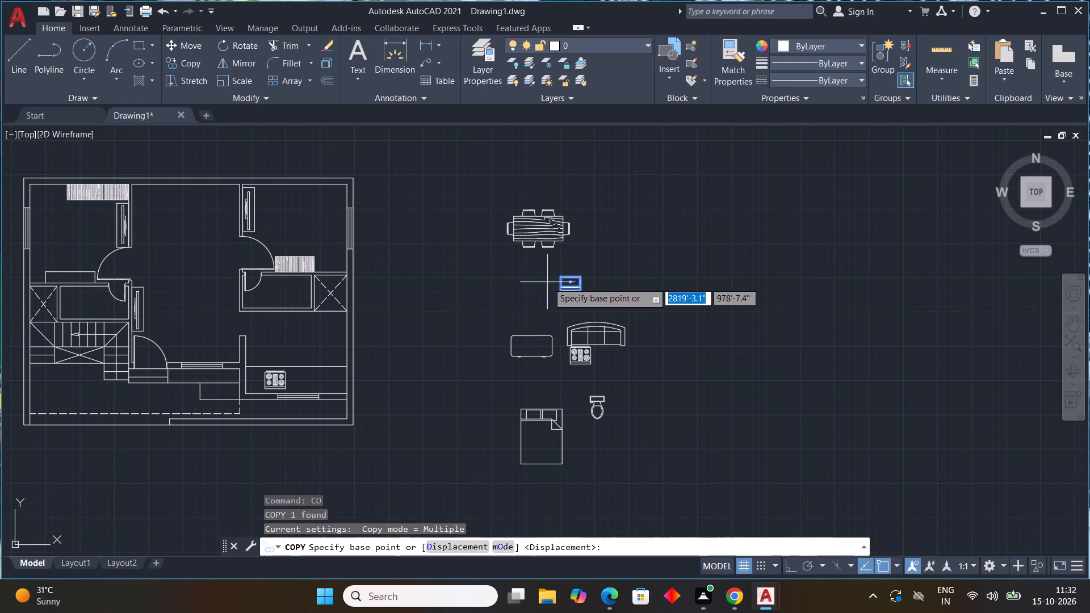
{"action": "left_click", "coordinate": [560, 283]}
{"action": "scroll", "coordinate": [309, 396], "scroll_direction": "up", "scroll_amount": 3}
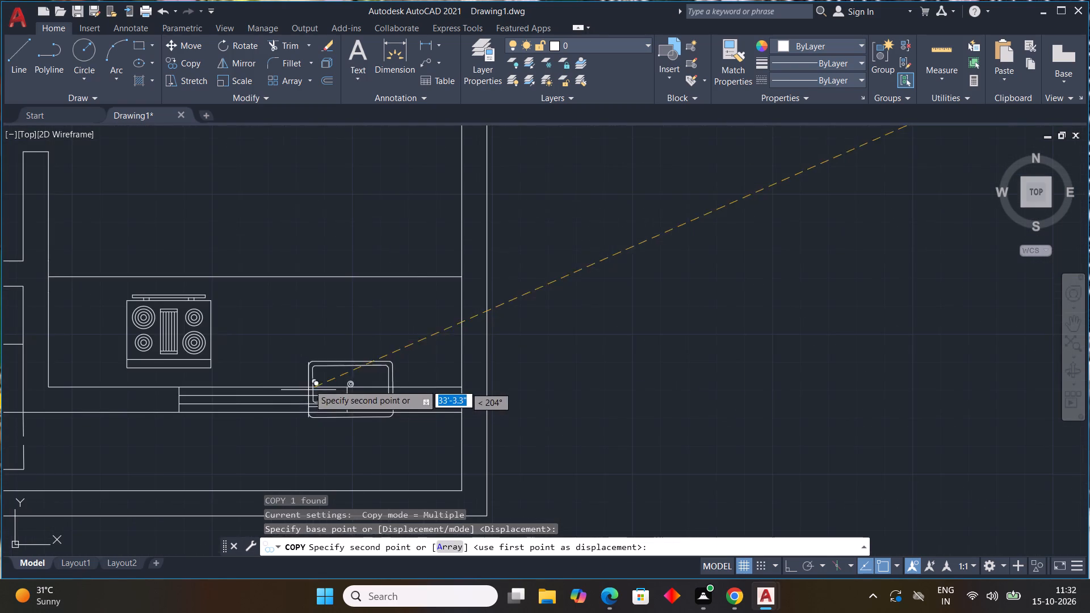
{"action": "middle_click_drag", "start_coordinate": [291, 343], "coordinate": [348, 349]}
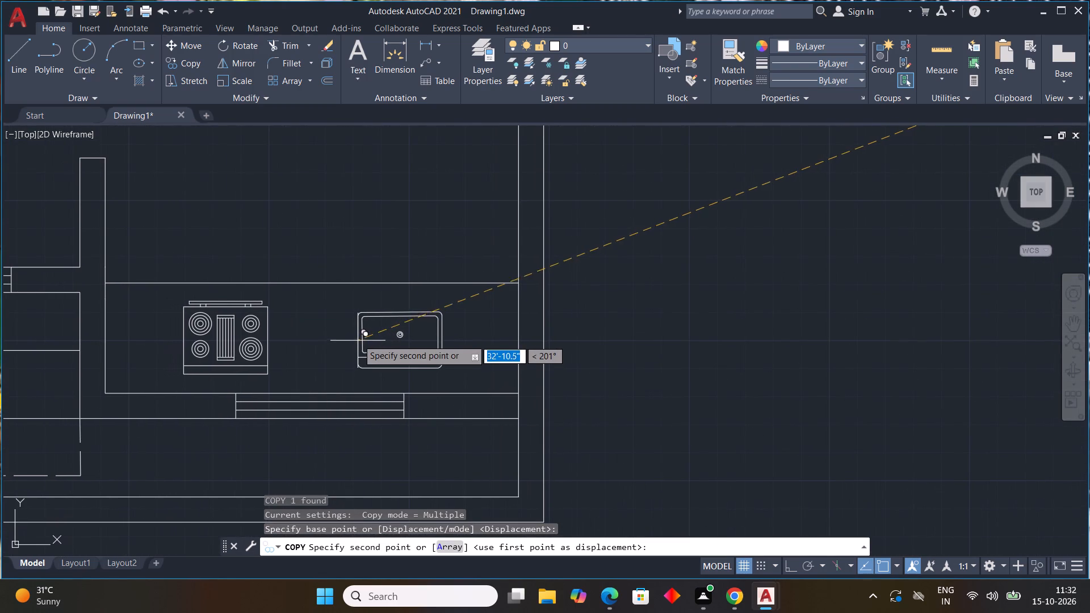
{"action": "left_click", "coordinate": [357, 337]}
{"action": "key", "text": "Escape"}
Delete the spare sink and range-oven blocks left outside the plan.
{"action": "scroll", "coordinate": [687, 339], "scroll_direction": "down", "scroll_amount": 4}
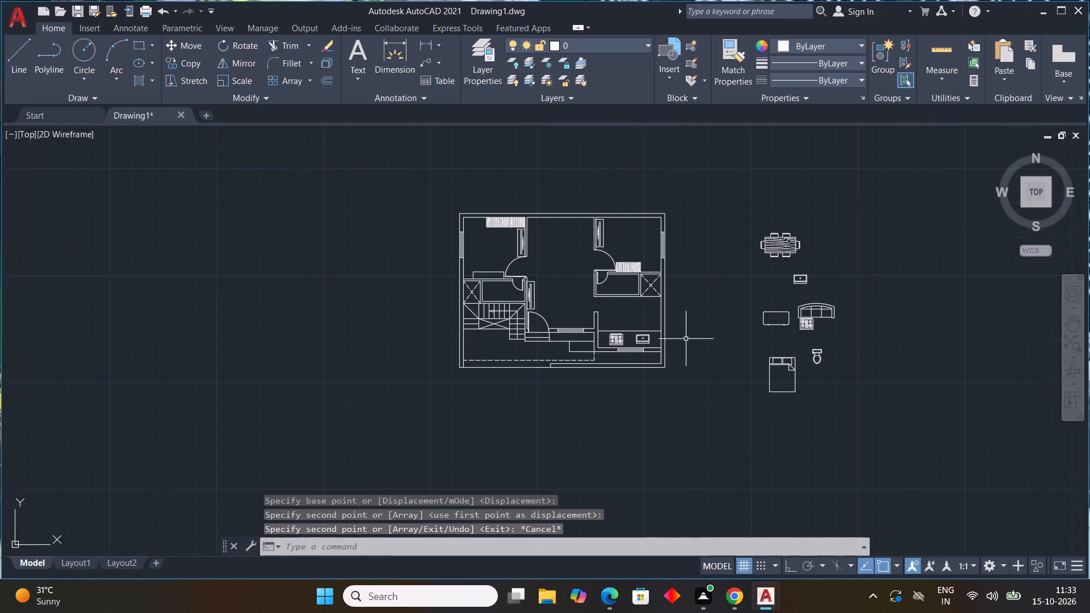
{"action": "middle_click_drag", "start_coordinate": [744, 376], "coordinate": [551, 406]}
{"action": "scroll", "coordinate": [630, 365], "scroll_direction": "up", "scroll_amount": 4}
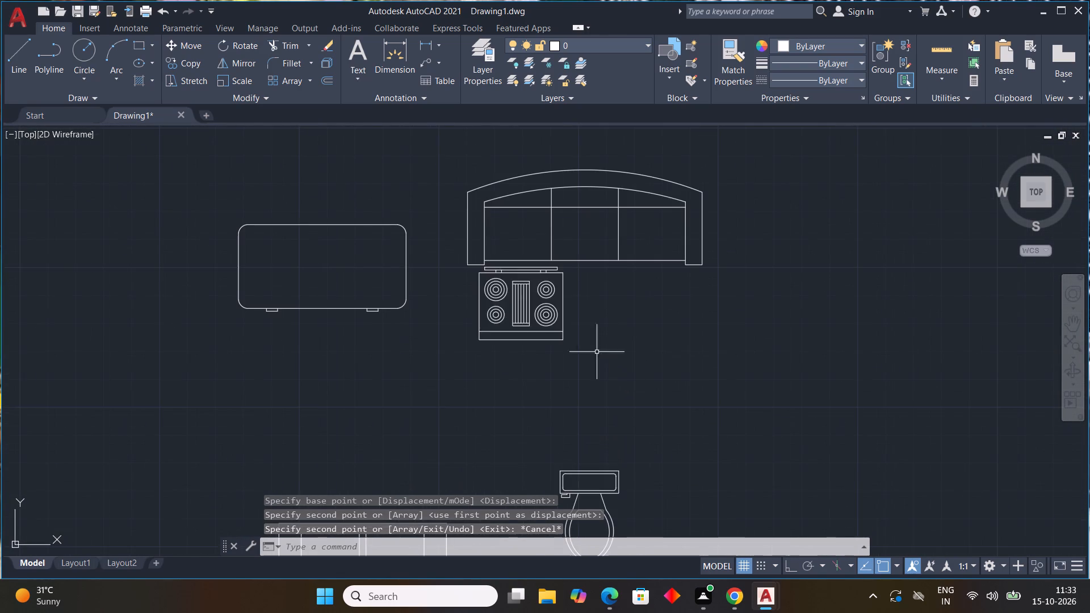
{"action": "left_click", "coordinate": [539, 330]}
{"action": "scroll", "coordinate": [614, 339], "scroll_direction": "down", "scroll_amount": 2}
{"action": "middle_click_drag", "start_coordinate": [618, 360], "coordinate": [633, 415]}
{"action": "left_click", "coordinate": [584, 277]}
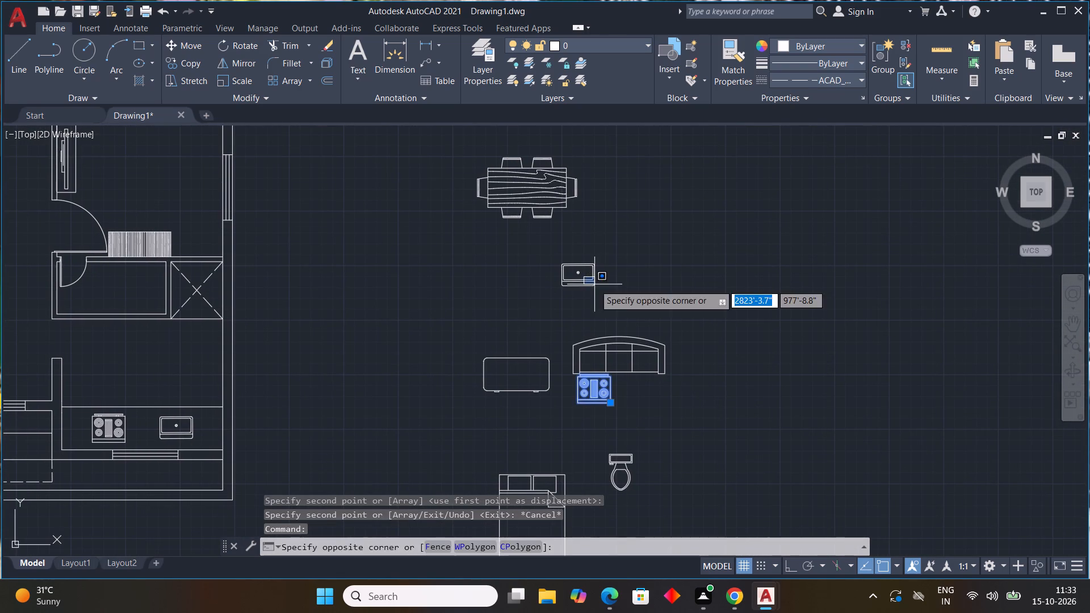
{"action": "double_click", "coordinate": [594, 284]}
{"action": "left_click", "coordinate": [646, 256]}
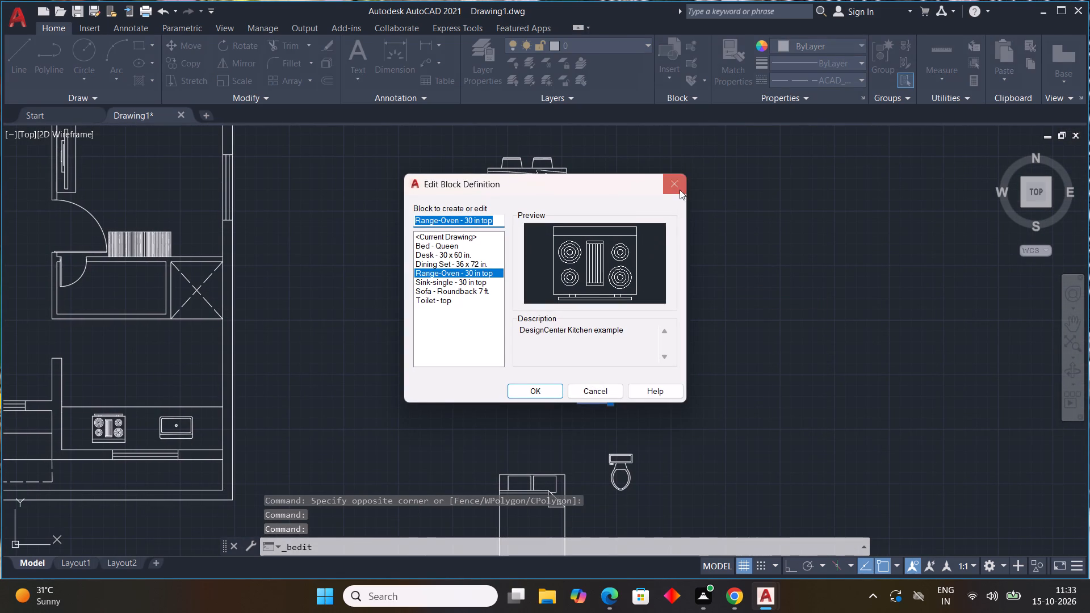
{"action": "left_click", "coordinate": [678, 180]}
{"action": "left_click_drag", "start_coordinate": [653, 224], "coordinate": [562, 259]}
{"action": "left_click", "coordinate": [505, 288]}
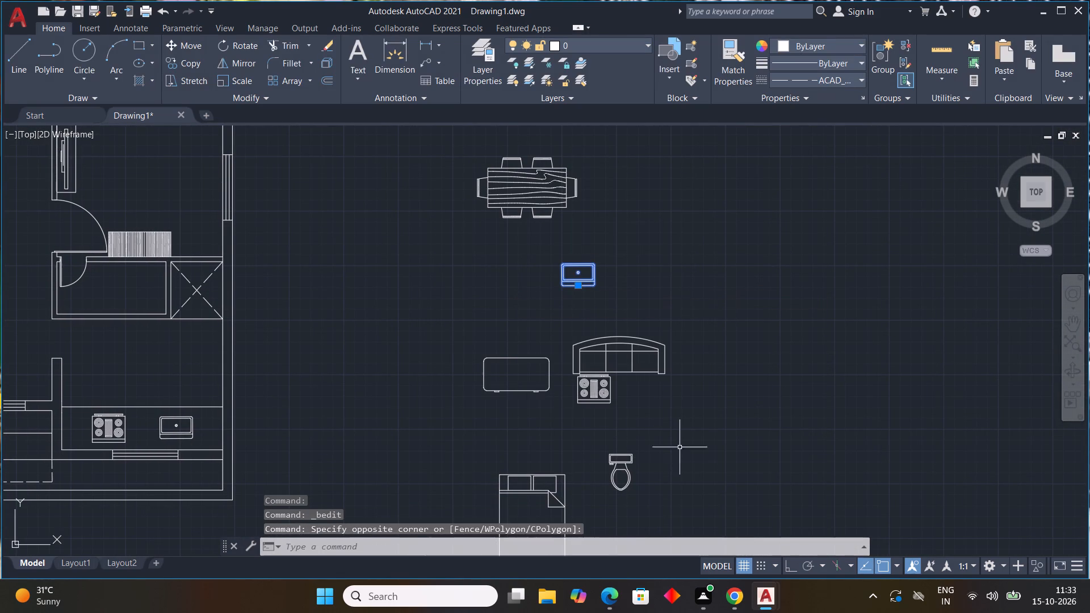
{"action": "left_click_drag", "start_coordinate": [639, 400], "coordinate": [620, 400]}
{"action": "left_click", "coordinate": [542, 406]}
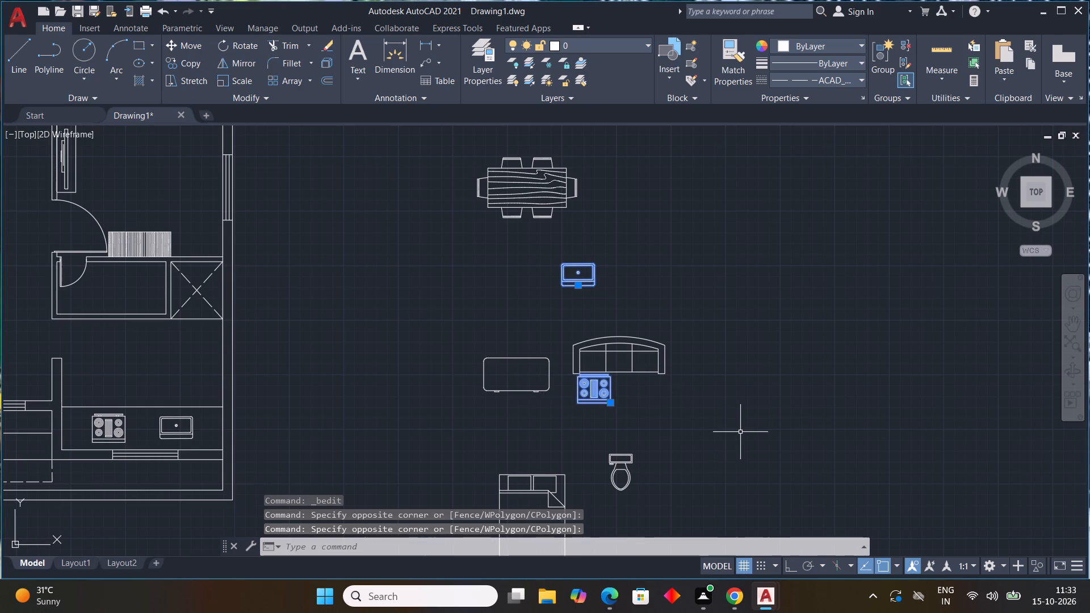
{"action": "key", "text": "Delete"}
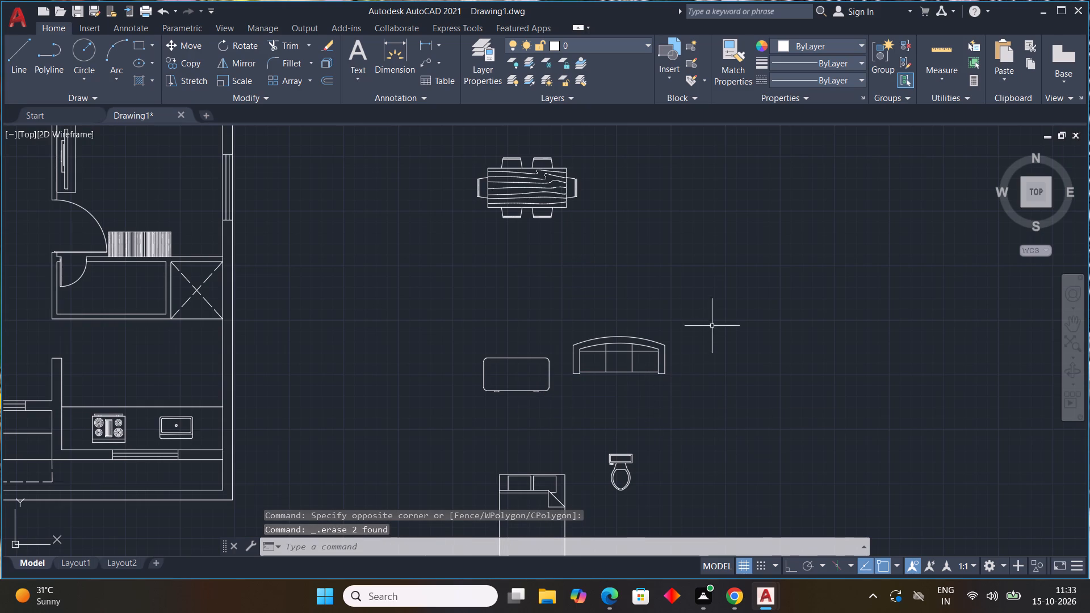
Rotate the toilet block outside the plan by 270° about the back of its tank.
{"action": "scroll", "coordinate": [712, 326], "scroll_direction": "up", "scroll_amount": 1}
{"action": "scroll", "coordinate": [676, 353], "scroll_direction": "down", "scroll_amount": 2}
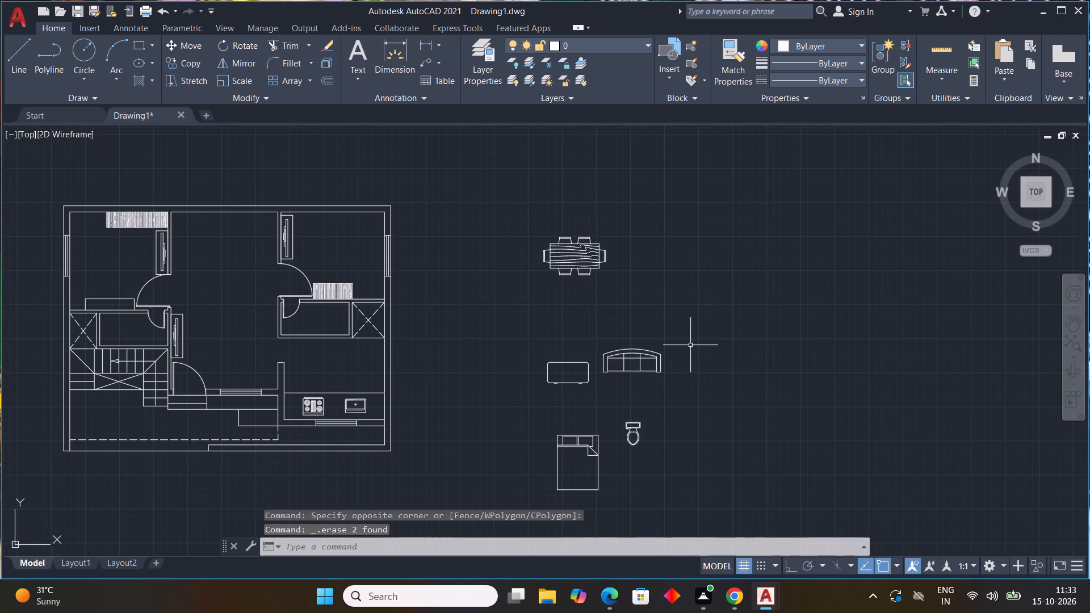
{"action": "scroll", "coordinate": [694, 426], "scroll_direction": "down", "scroll_amount": 1}
{"action": "middle_click_drag", "start_coordinate": [654, 475], "coordinate": [652, 435]}
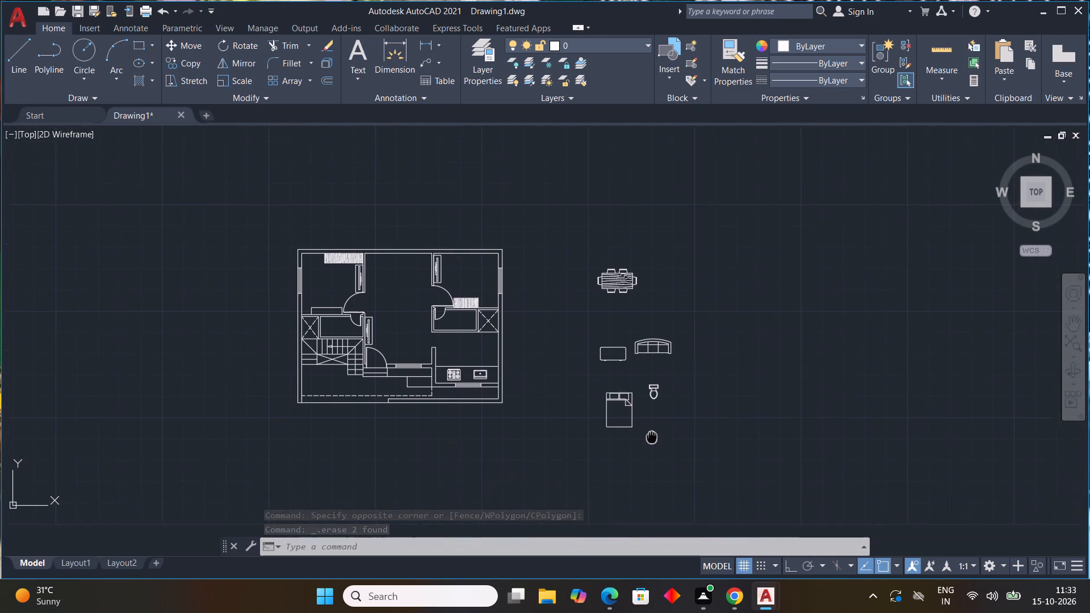
{"action": "middle_click_drag", "start_coordinate": [652, 435], "coordinate": [653, 421]}
{"action": "left_click", "coordinate": [671, 372]}
{"action": "left_click_drag", "start_coordinate": [644, 378], "coordinate": [646, 390]}
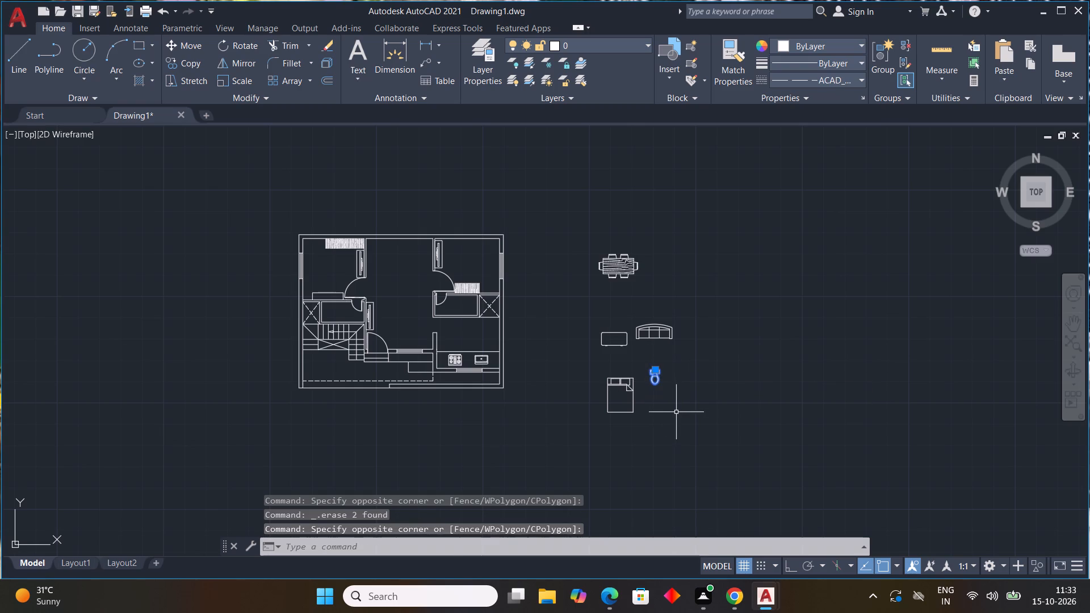
{"action": "type", "text": "RO"}
{"action": "key", "text": "space"}
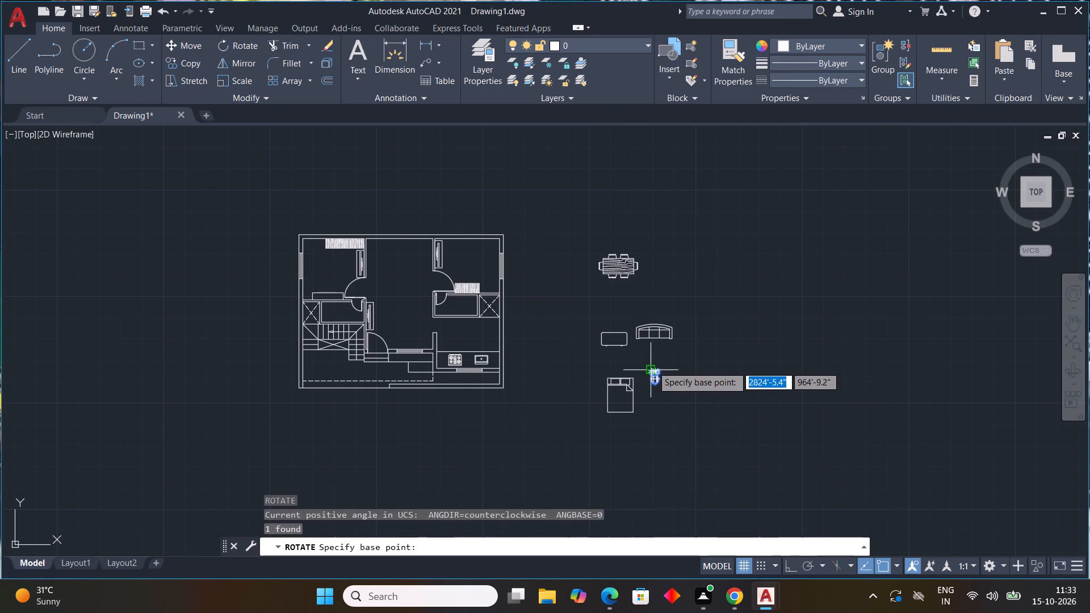
{"action": "left_click_drag", "start_coordinate": [652, 366], "coordinate": [658, 365]}
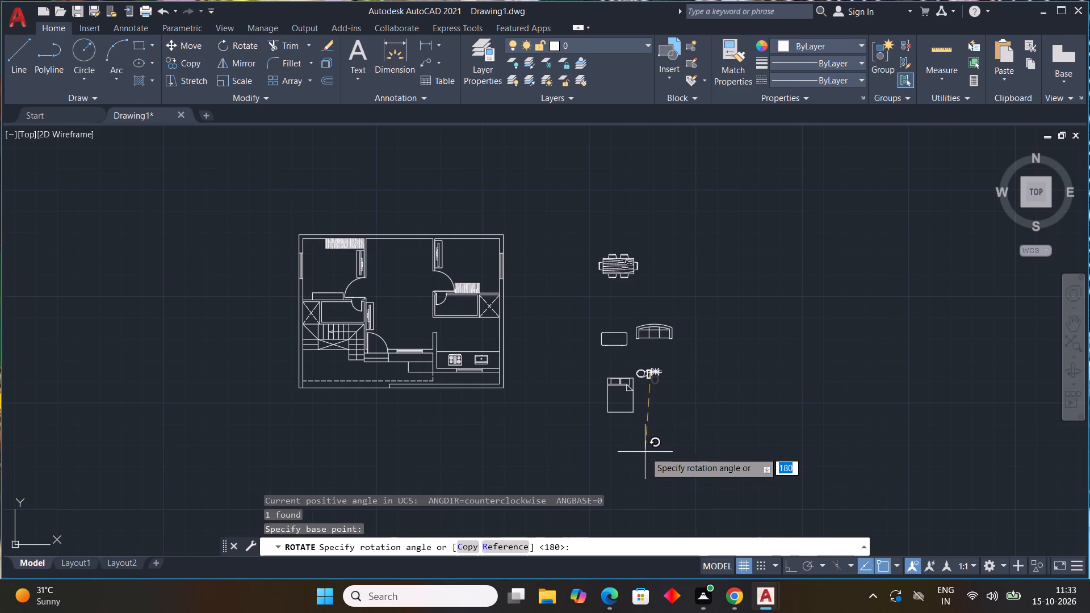
{"action": "key", "text": "F8"}
{"action": "left_click", "coordinate": [655, 455]}
Copy the rotated toilet into the right-hand bathroom, with its tank against the wall beside the crossed shaft.
{"action": "left_click", "coordinate": [651, 375]}
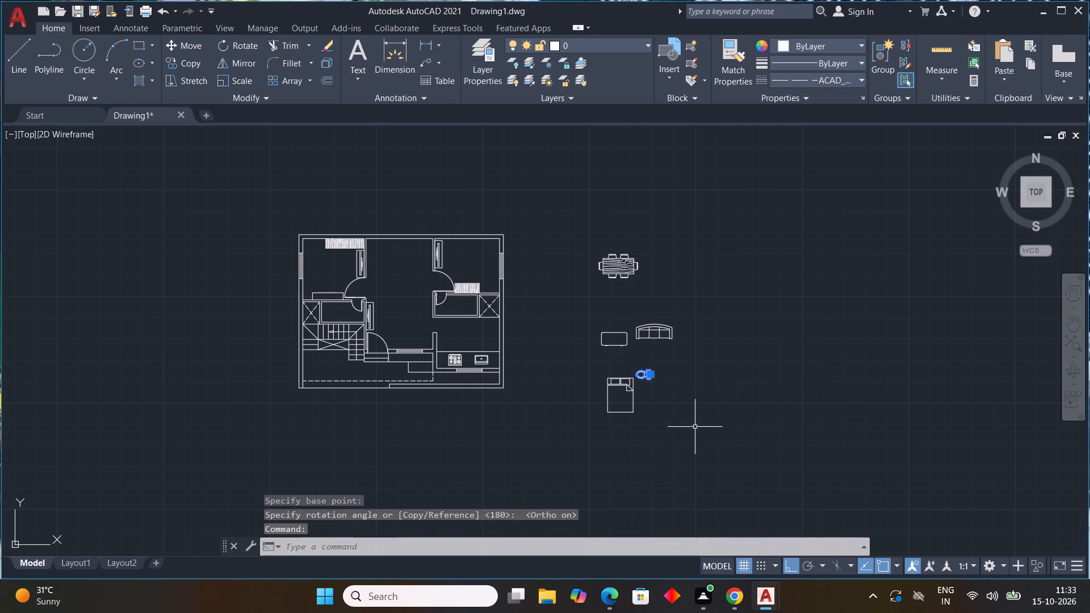
{"action": "key", "text": "c"}
{"action": "type", "text": "O"}
{"action": "key", "text": "space"}
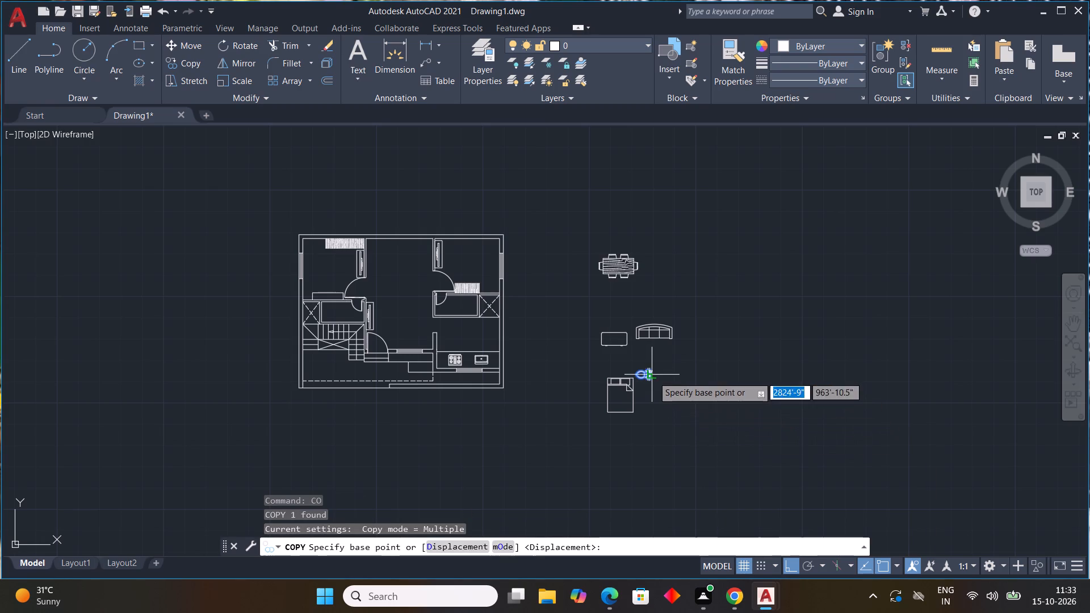
{"action": "left_click", "coordinate": [653, 376]}
{"action": "key", "text": "F8"}
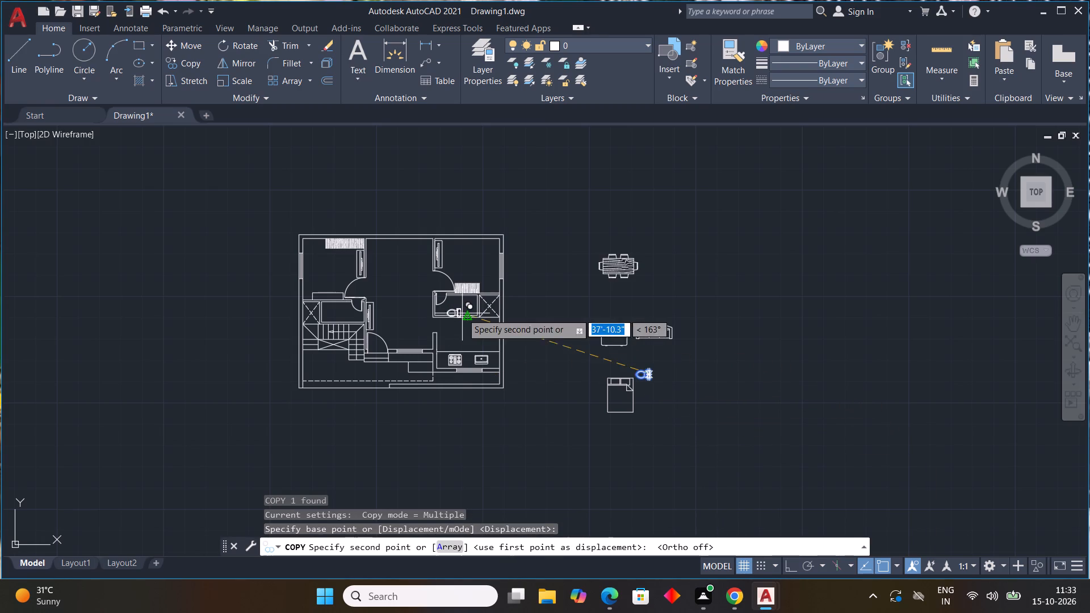
{"action": "scroll", "coordinate": [469, 310], "scroll_direction": "up", "scroll_amount": 4}
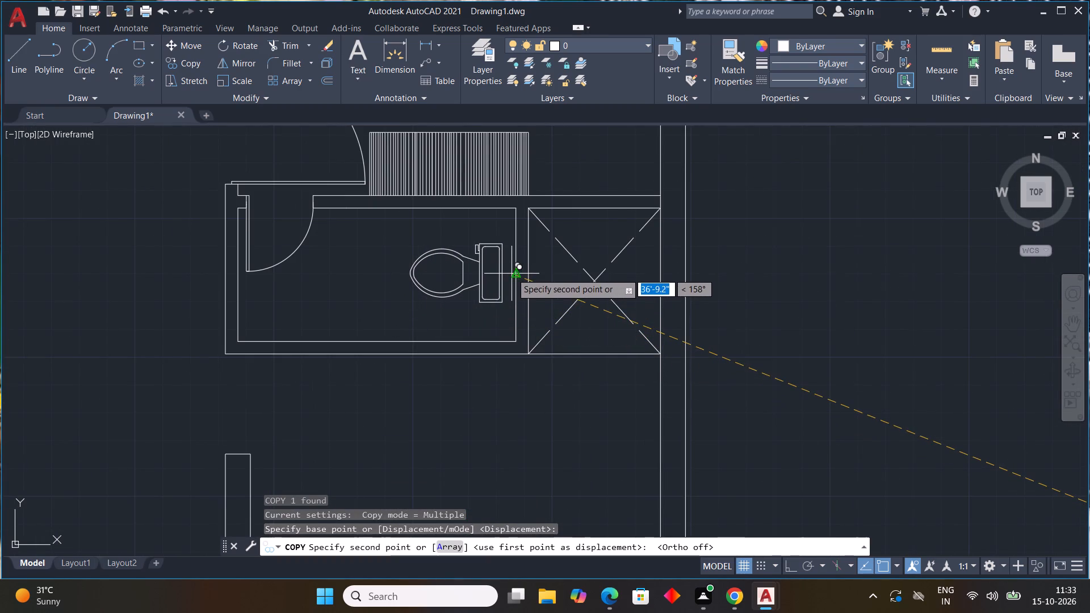
{"action": "scroll", "coordinate": [519, 272], "scroll_direction": "up", "scroll_amount": 2}
{"action": "left_click", "coordinate": [522, 272]}
Place another copy of the toilet in the empty area to the right of the furniture blocks and end the copying.
{"action": "scroll", "coordinate": [655, 310], "scroll_direction": "down", "scroll_amount": 3}
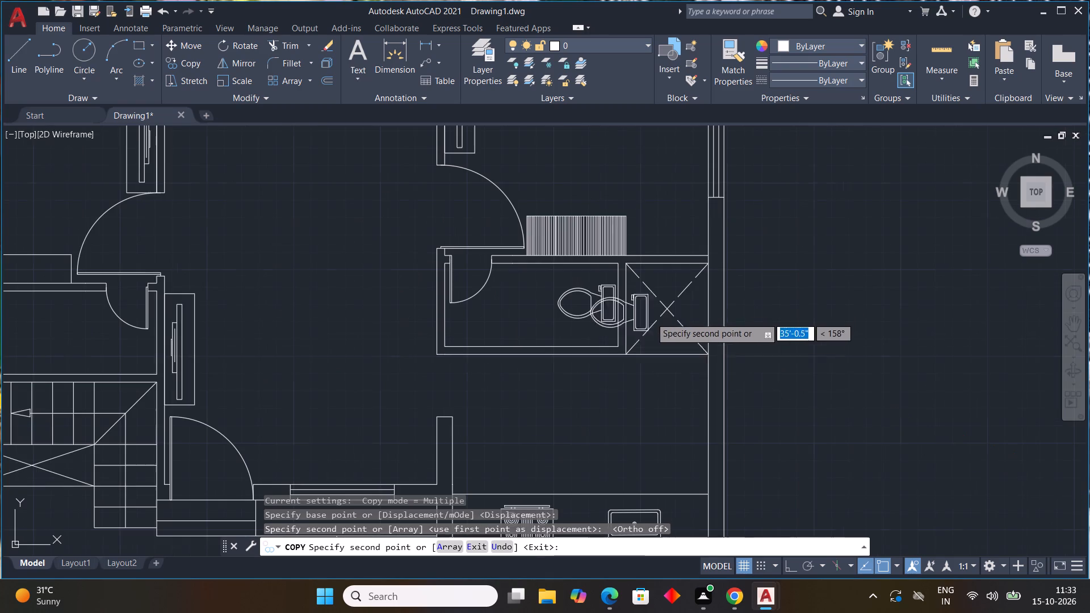
{"action": "scroll", "coordinate": [330, 419], "scroll_direction": "down", "scroll_amount": 4}
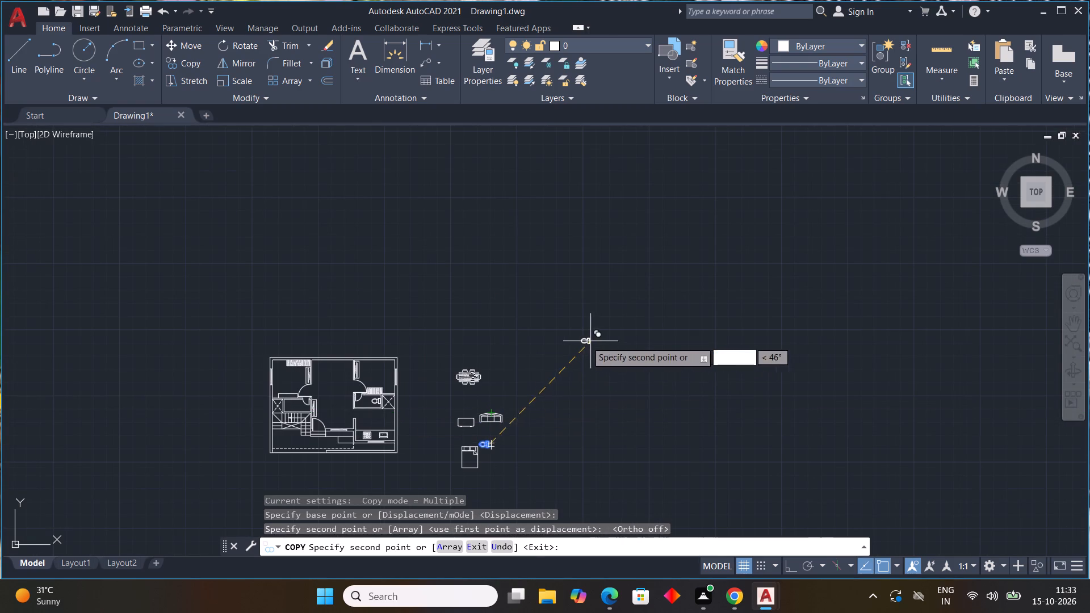
{"action": "left_click", "coordinate": [568, 380]}
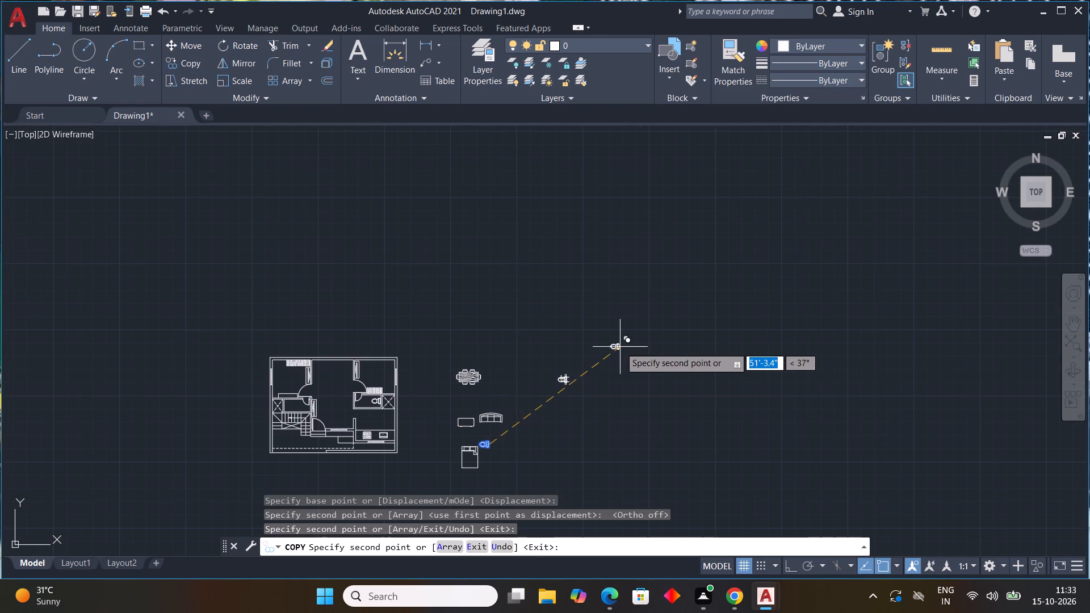
{"action": "key", "text": "Escape"}
Rotate the spare toilet copy to the right of the dining set by 180°.
{"action": "left_click_drag", "start_coordinate": [591, 355], "coordinate": [558, 392]}
{"action": "left_click", "coordinate": [552, 391]}
{"action": "key", "text": "r"}
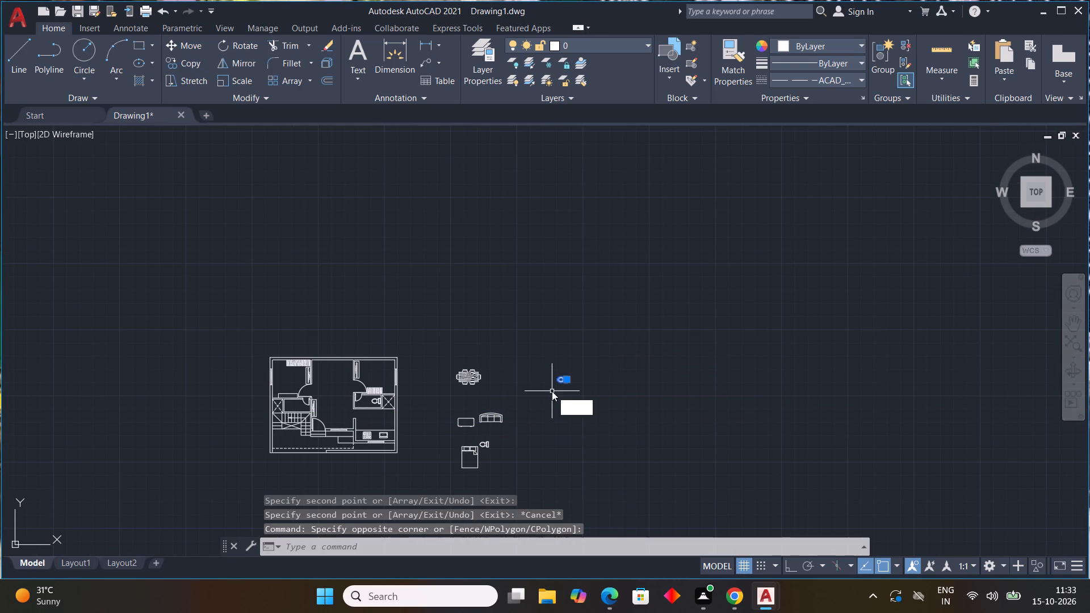
{"action": "type", "text": "O"}
{"action": "key", "text": "space"}
{"action": "left_click_drag", "start_coordinate": [567, 377], "coordinate": [578, 380]}
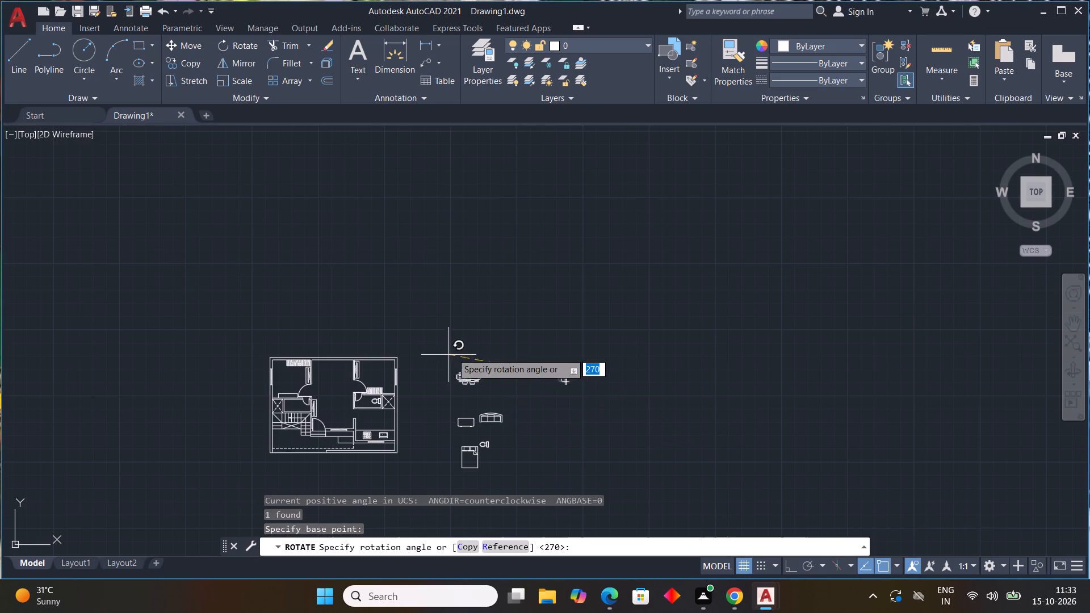
{"action": "key", "text": "F8"}
{"action": "left_click", "coordinate": [511, 380]}
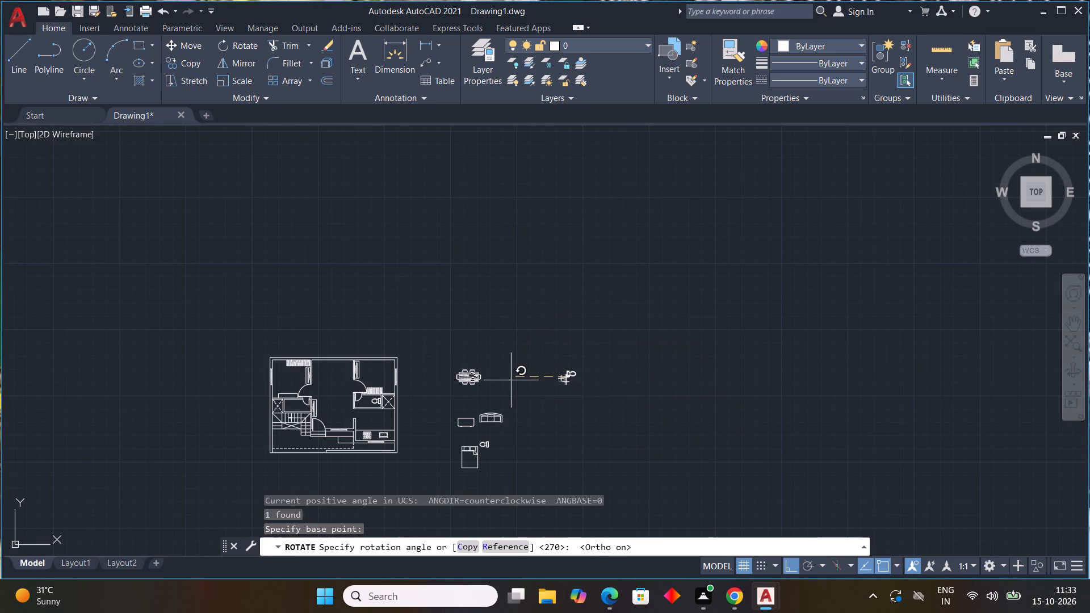
Copy the 180°-rotated toilet into the left-hand bathroom, with its tank against the wall beside the crossed shaft.
{"action": "left_click_drag", "start_coordinate": [593, 351], "coordinate": [560, 386]}
{"action": "left_click", "coordinate": [551, 397]}
{"action": "type", "text": "CO"}
{"action": "key", "text": "space"}
{"action": "left_click", "coordinate": [570, 372]}
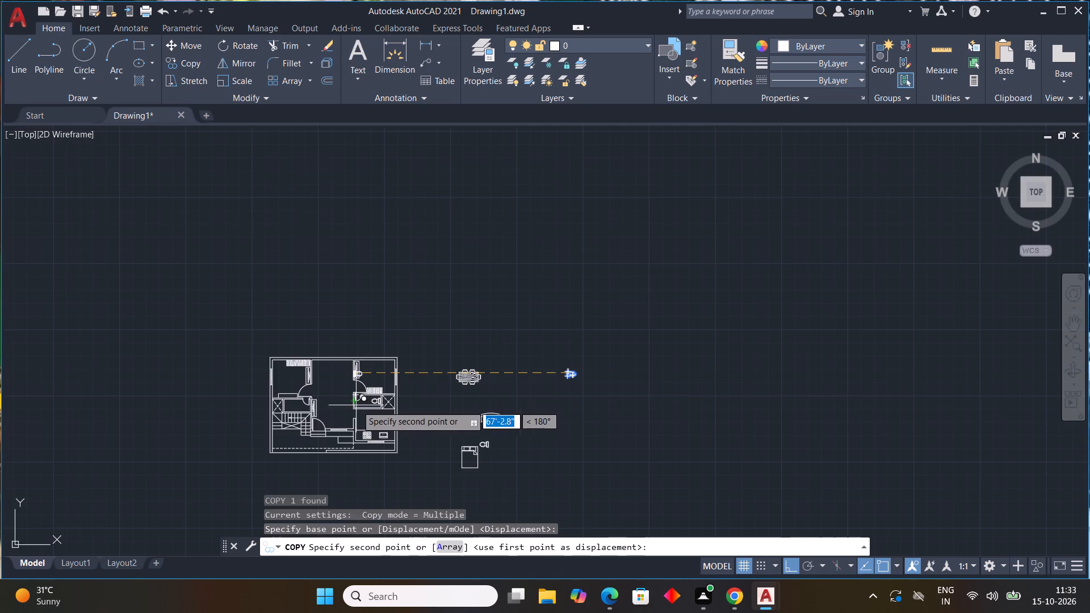
{"action": "middle_click_drag", "start_coordinate": [360, 408], "coordinate": [461, 477]}
{"action": "middle_click", "coordinate": [461, 477]}
{"action": "key", "text": "F8"}
{"action": "scroll", "coordinate": [388, 481], "scroll_direction": "up", "scroll_amount": 3}
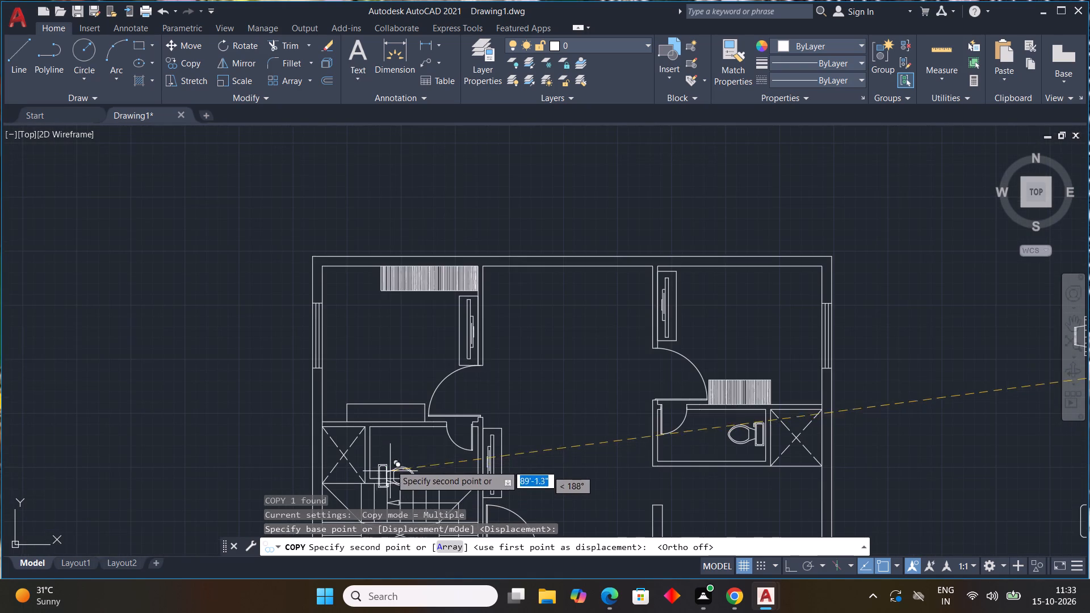
{"action": "scroll", "coordinate": [385, 451], "scroll_direction": "up", "scroll_amount": 2}
{"action": "left_click", "coordinate": [376, 455]}
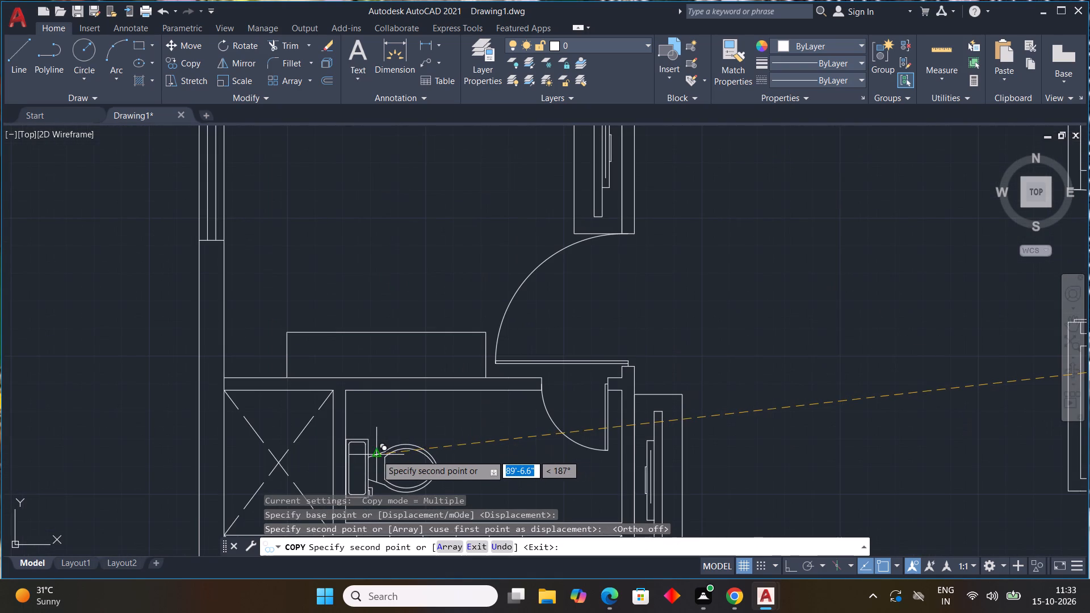
{"action": "key", "text": "Escape"}
Delete the two spare toilet blocks remaining outside the plan.
{"action": "scroll", "coordinate": [556, 431], "scroll_direction": "down", "scroll_amount": 3}
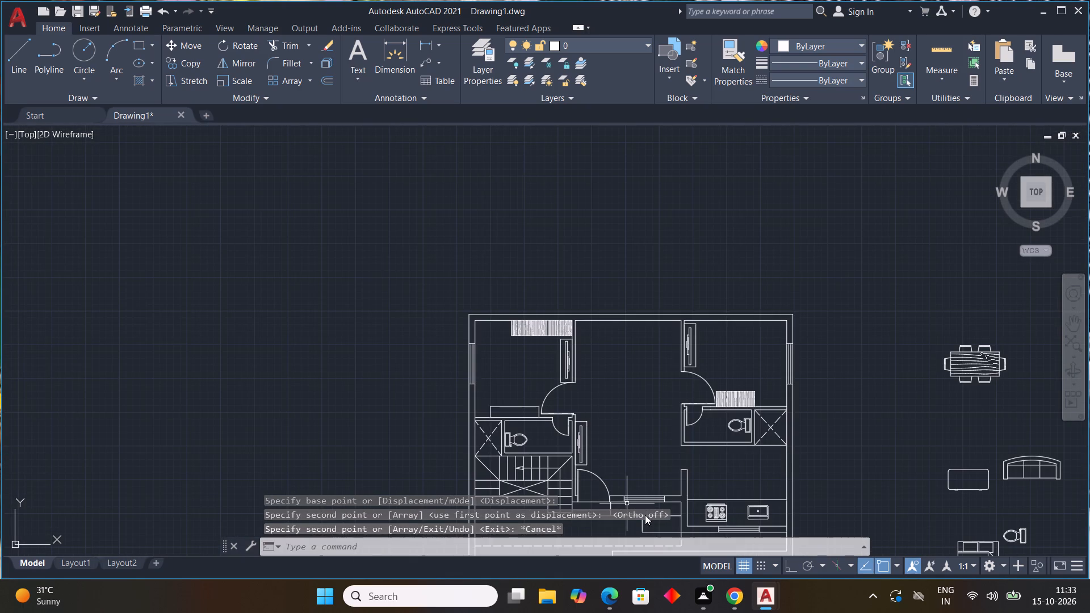
{"action": "middle_click_drag", "start_coordinate": [644, 514], "coordinate": [349, 390]}
{"action": "middle_click_drag", "start_coordinate": [578, 400], "coordinate": [337, 230]}
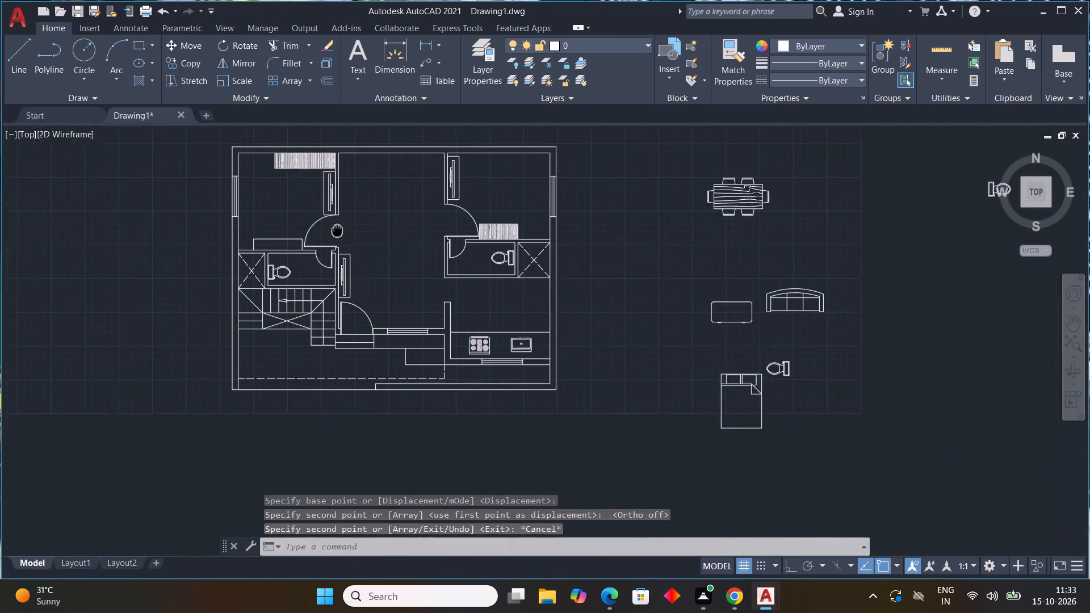
{"action": "middle_click_drag", "start_coordinate": [337, 230], "coordinate": [322, 225]}
{"action": "left_click_drag", "start_coordinate": [779, 354], "coordinate": [765, 375]}
{"action": "left_click", "coordinate": [763, 376]}
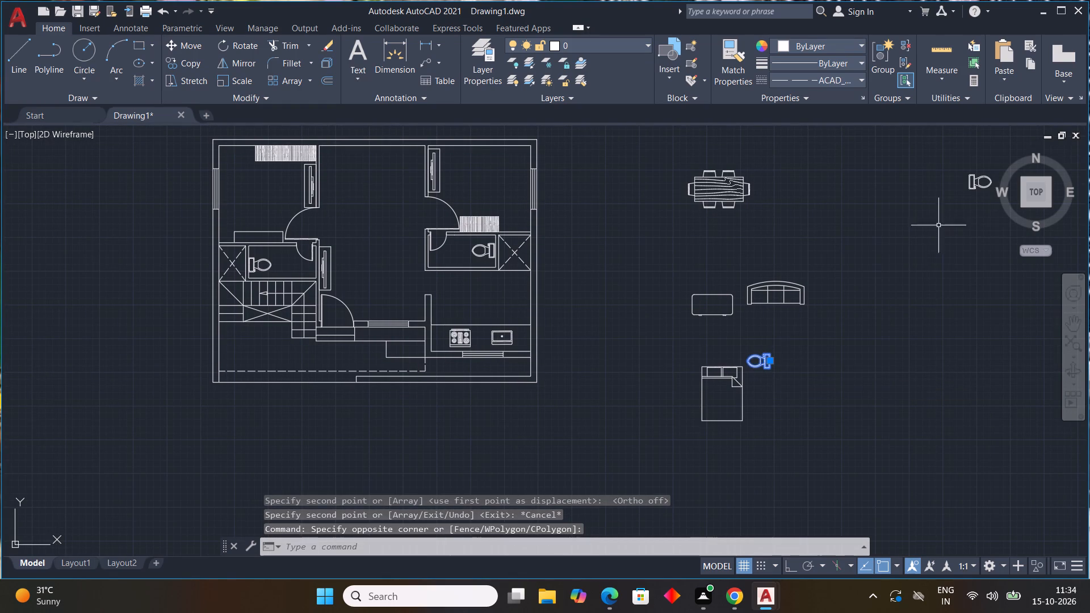
{"action": "left_click", "coordinate": [966, 182]}
{"action": "left_click", "coordinate": [972, 181]}
{"action": "left_click", "coordinate": [975, 181]}
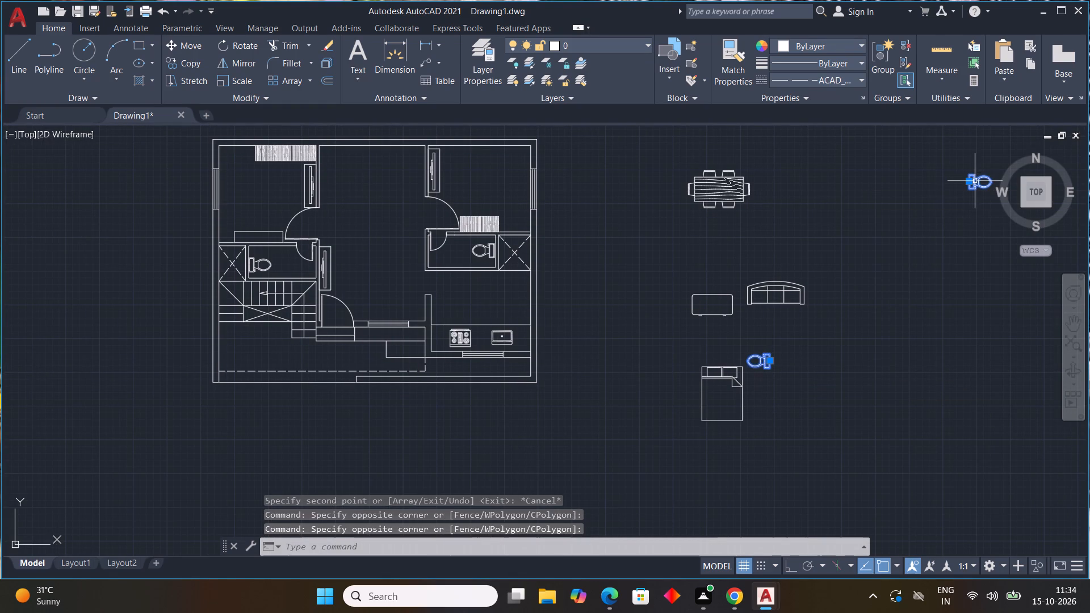
{"action": "scroll", "coordinate": [975, 181], "scroll_direction": "up", "scroll_amount": 1}
{"action": "key", "text": "Delete"}
{"action": "scroll", "coordinate": [685, 305], "scroll_direction": "down", "scroll_amount": 2}
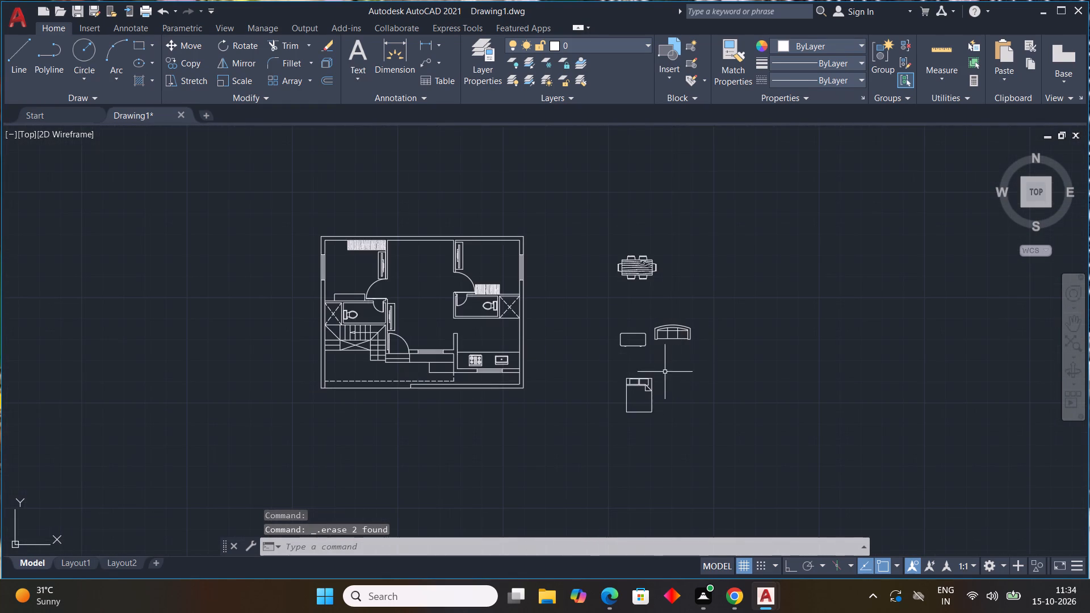
Rotate the spare bed block outside the plan by 270° so its pillows face right.
{"action": "left_click_drag", "start_coordinate": [665, 371], "coordinate": [628, 399]}
{"action": "left_click", "coordinate": [602, 436]}
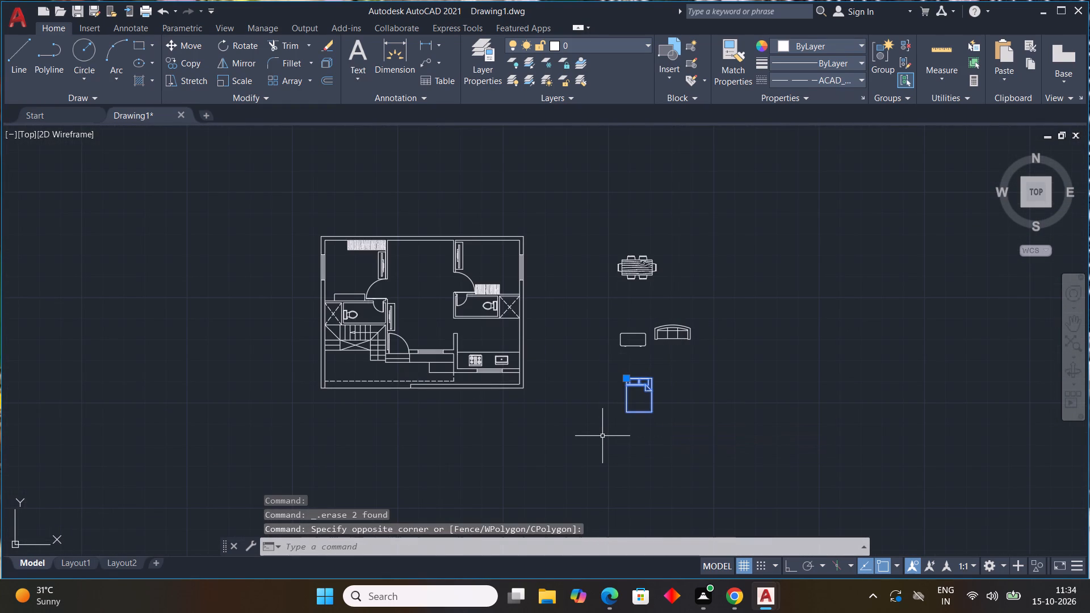
{"action": "key", "text": "r"}
{"action": "type", "text": "O"}
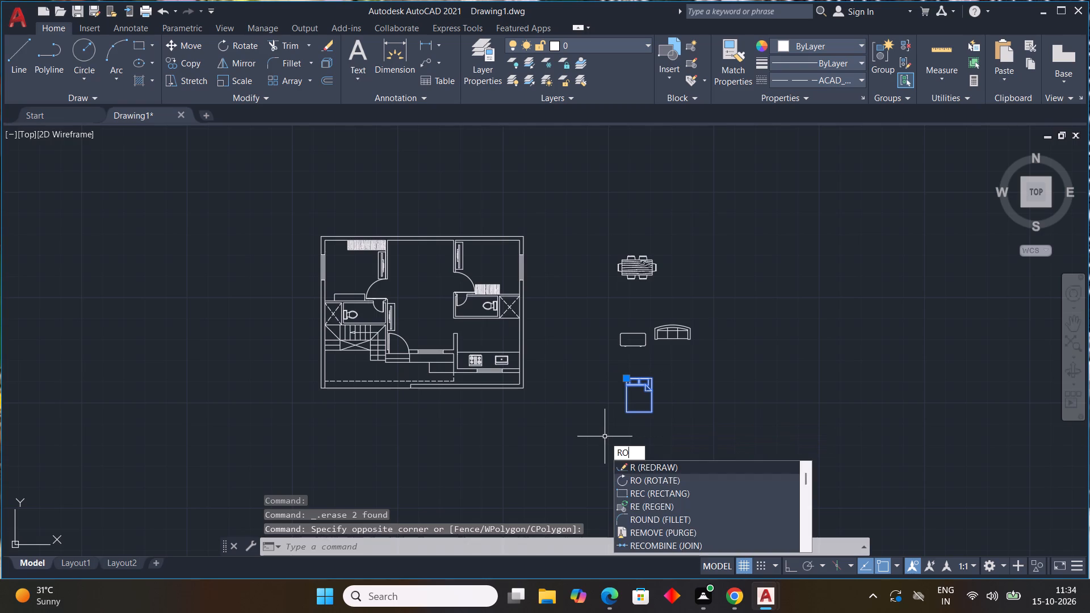
{"action": "key", "text": "space"}
{"action": "left_click", "coordinate": [635, 377]}
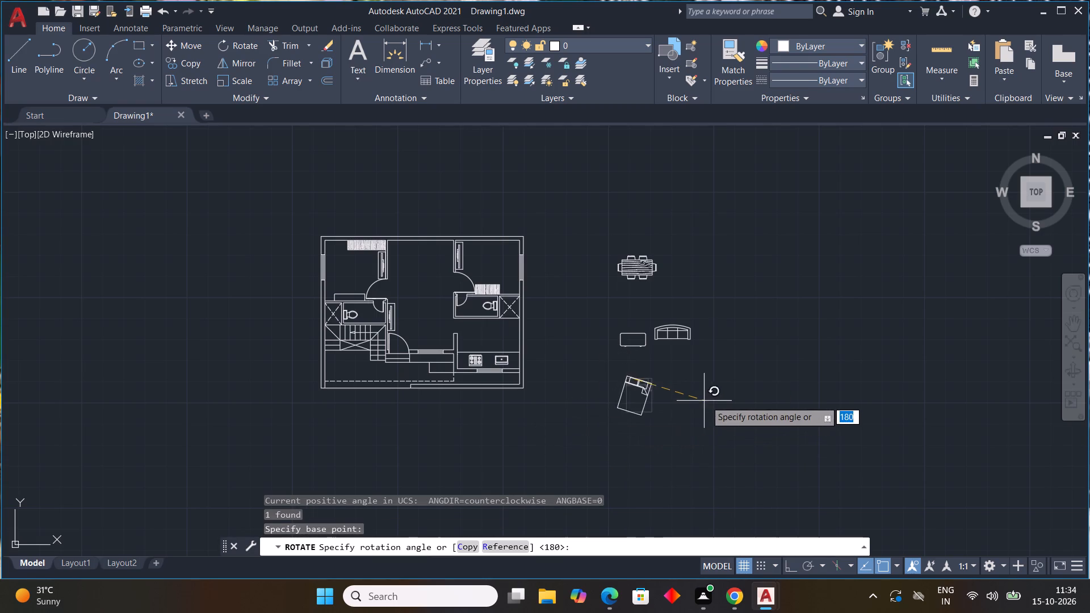
{"action": "key", "text": "F9"}
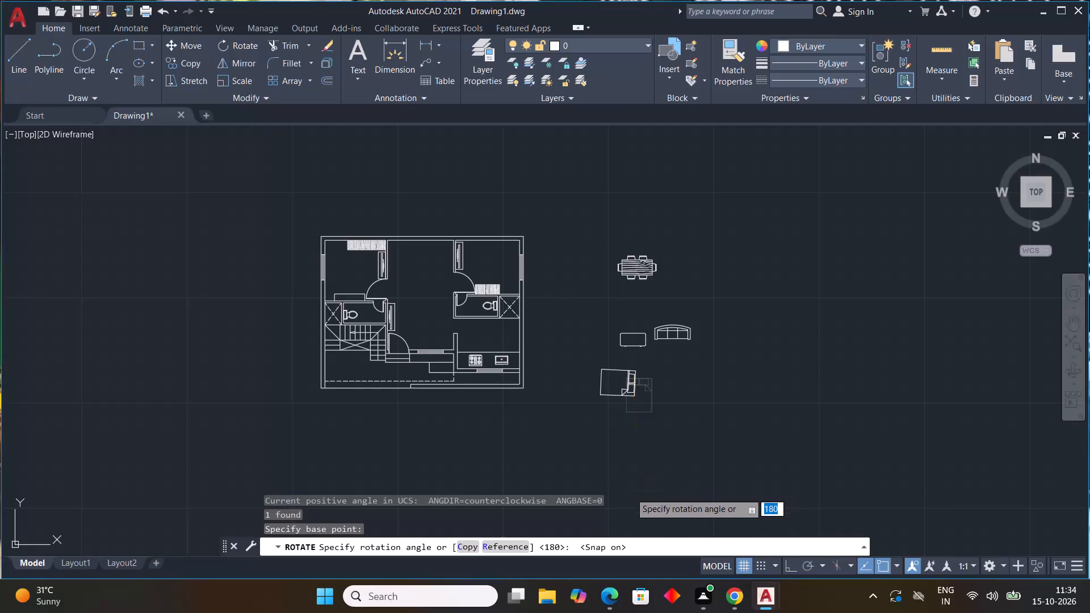
{"action": "key", "text": "F8"}
{"action": "left_click", "coordinate": [642, 493]}
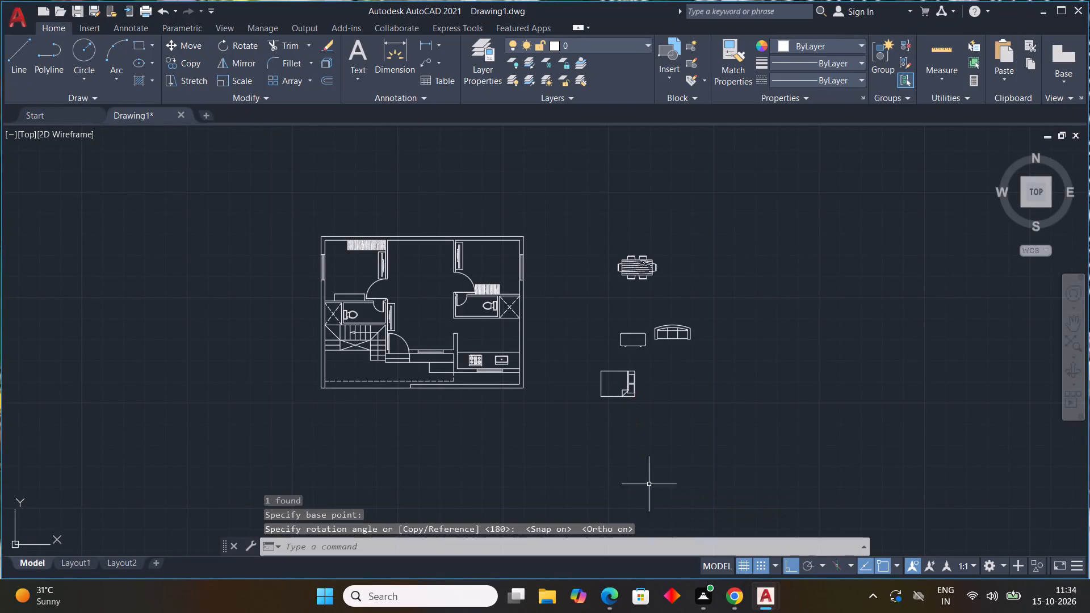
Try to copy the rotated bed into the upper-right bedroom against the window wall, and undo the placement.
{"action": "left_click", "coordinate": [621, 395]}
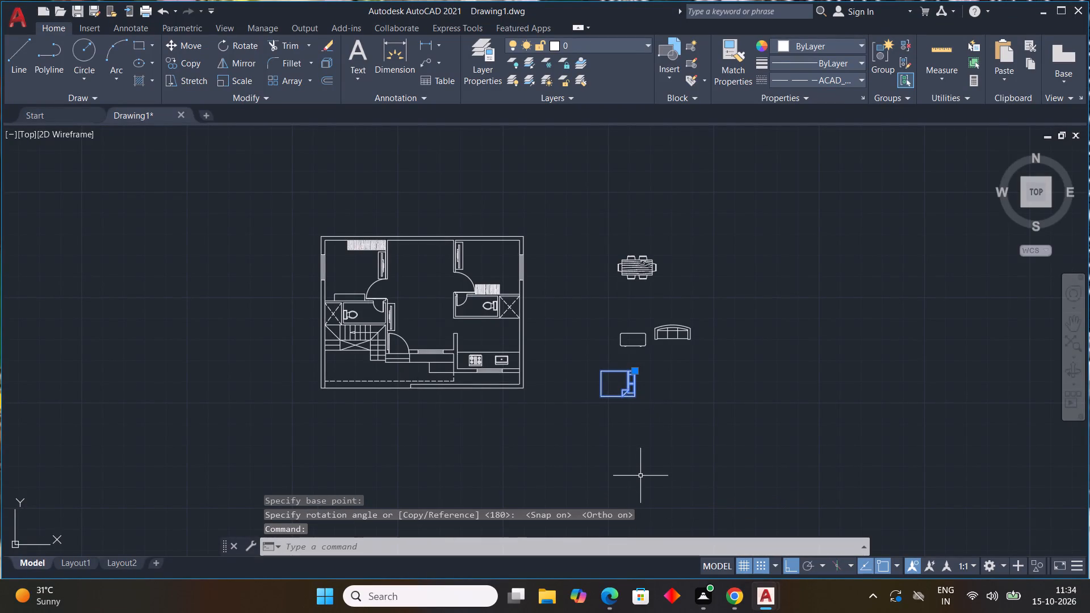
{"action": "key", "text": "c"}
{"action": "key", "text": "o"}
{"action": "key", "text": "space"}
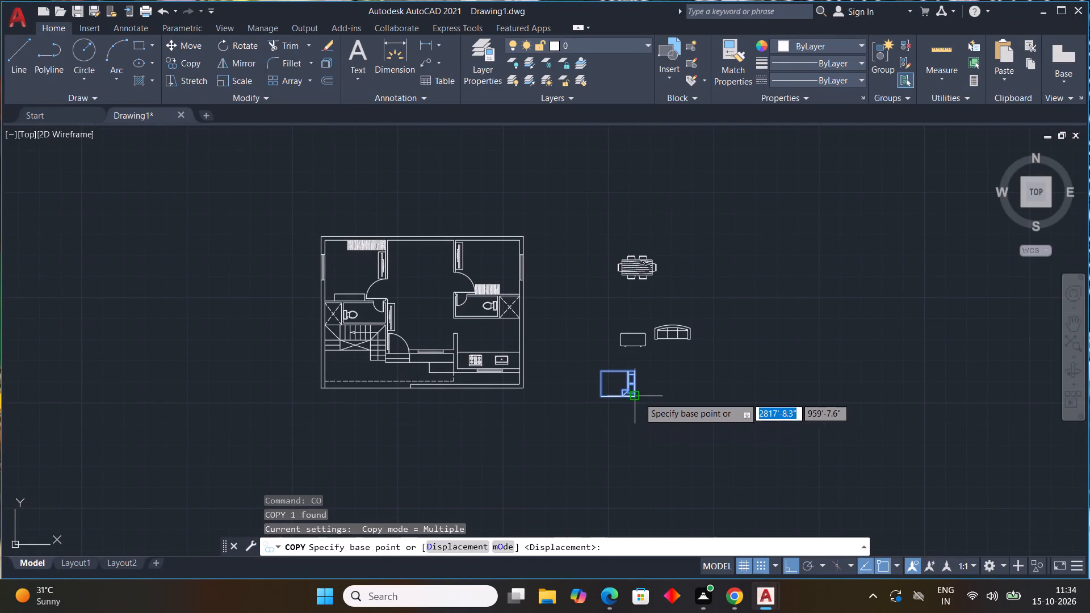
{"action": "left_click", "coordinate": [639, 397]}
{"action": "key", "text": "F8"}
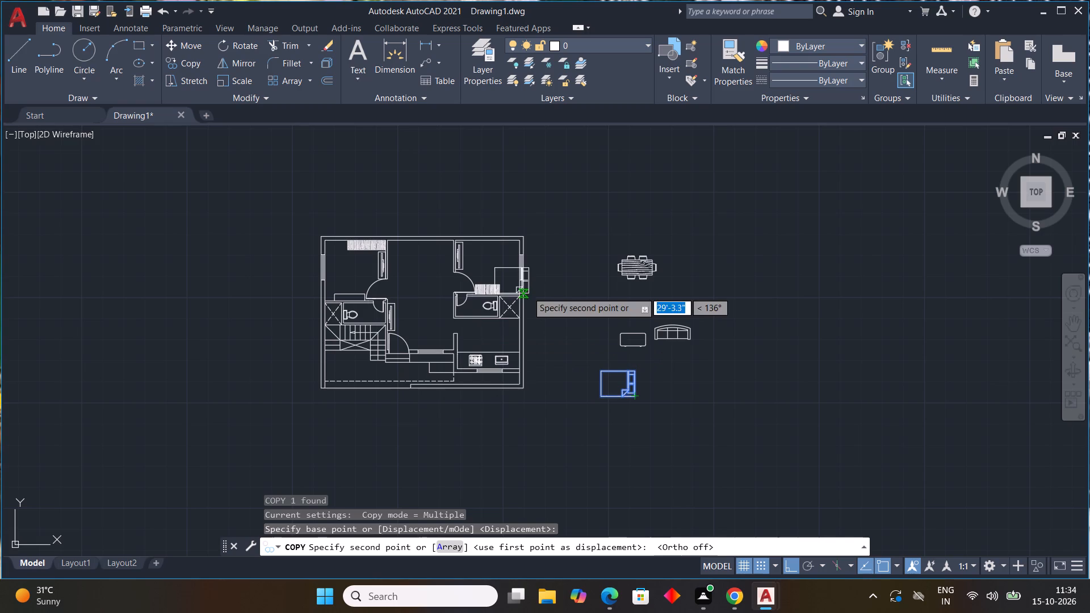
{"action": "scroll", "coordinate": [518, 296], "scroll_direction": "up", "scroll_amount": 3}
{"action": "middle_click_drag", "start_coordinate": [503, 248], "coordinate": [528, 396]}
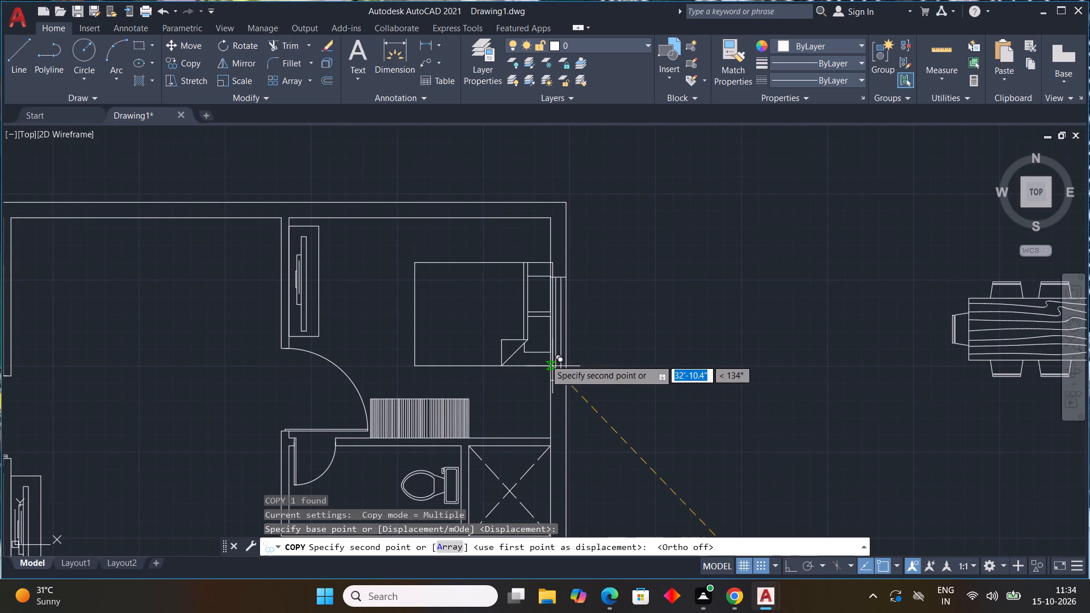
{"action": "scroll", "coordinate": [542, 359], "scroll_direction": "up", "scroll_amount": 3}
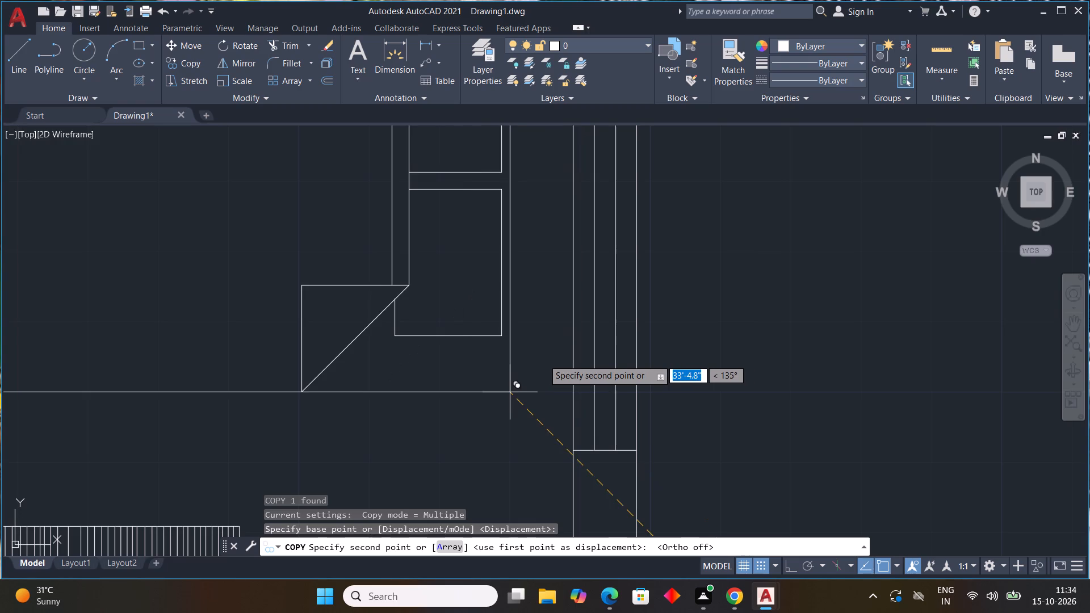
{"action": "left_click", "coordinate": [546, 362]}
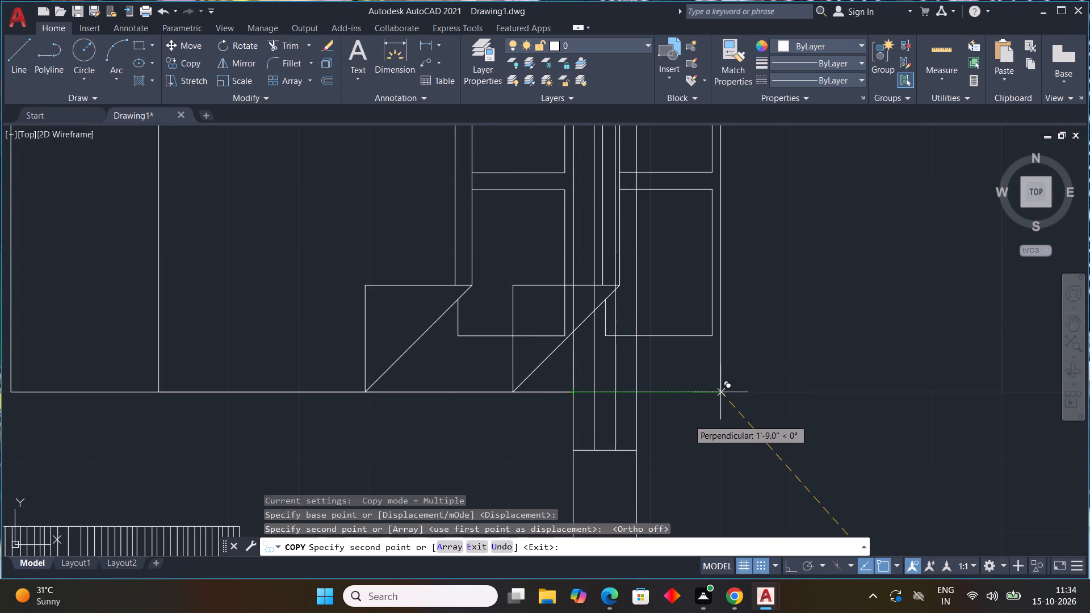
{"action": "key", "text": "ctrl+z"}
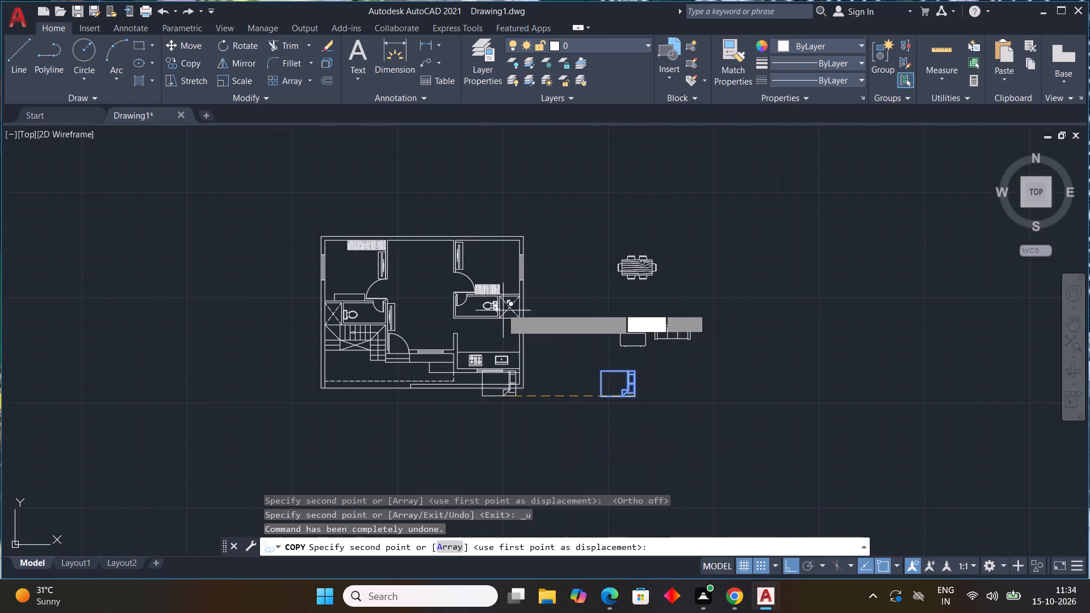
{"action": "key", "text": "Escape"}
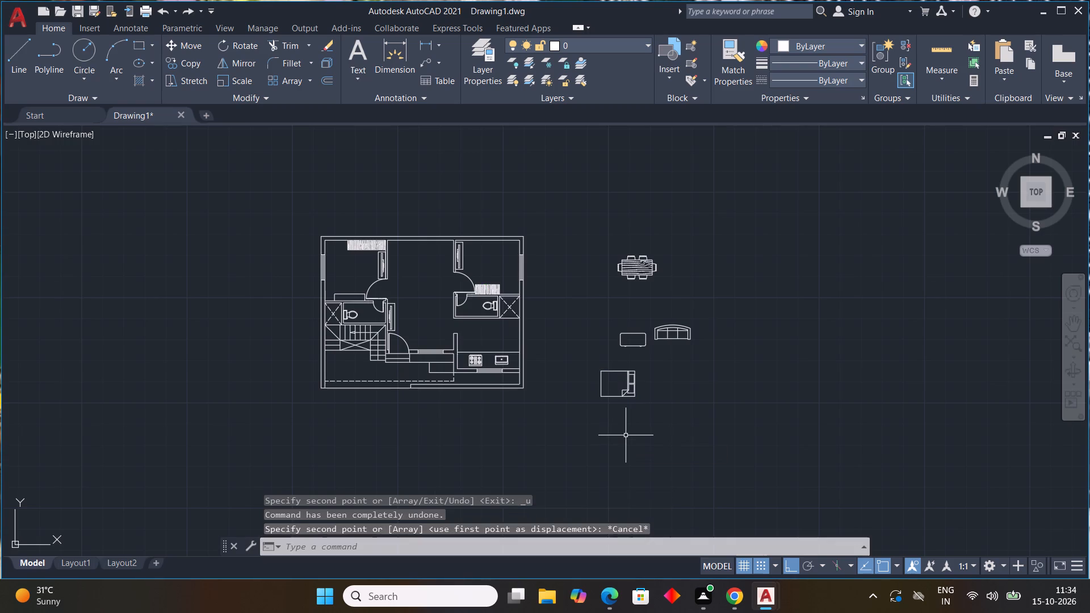
Copy the rotated bed into the upper-right bedroom, with its pillow end just inside the window wall.
{"action": "scroll", "coordinate": [628, 410], "scroll_direction": "up", "scroll_amount": 3}
{"action": "left_click", "coordinate": [620, 359]}
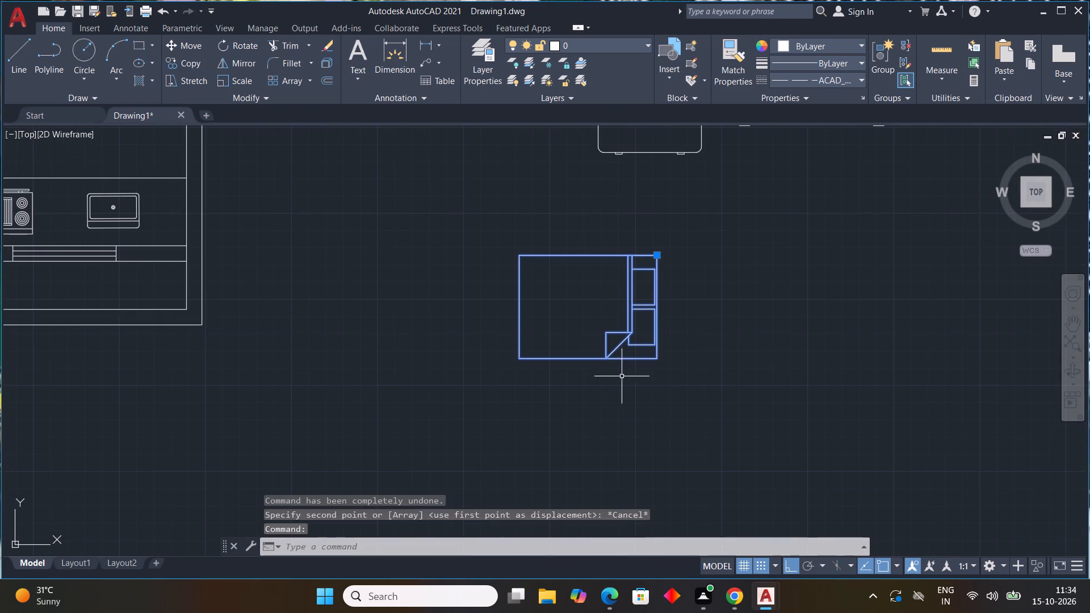
{"action": "key", "text": "c"}
{"action": "type", "text": "O"}
{"action": "key", "text": "space"}
{"action": "scroll", "coordinate": [657, 367], "scroll_direction": "up", "scroll_amount": 4}
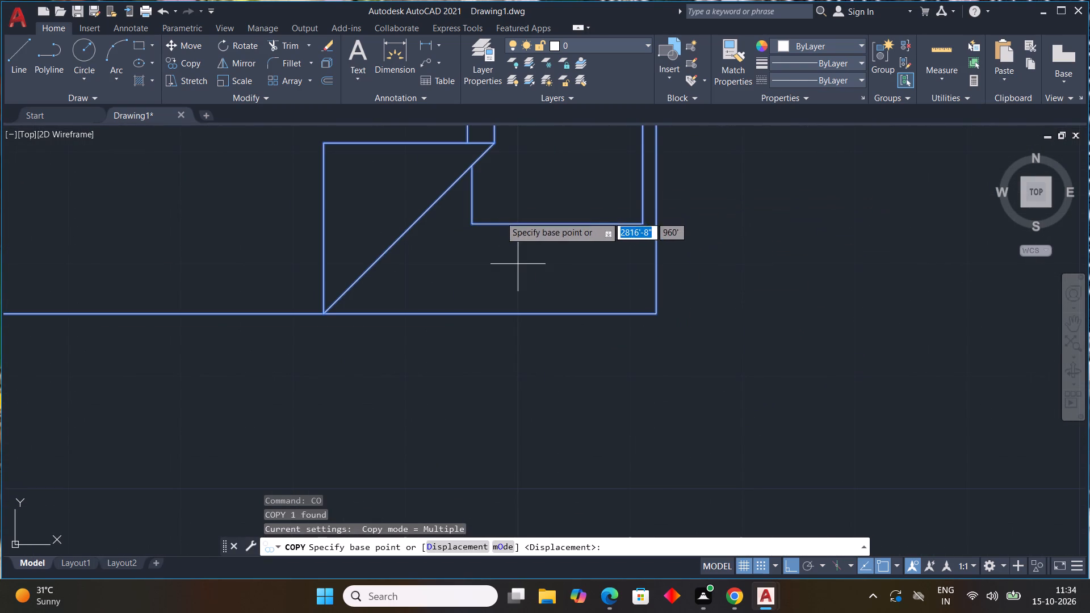
{"action": "left_click", "coordinate": [427, 225]}
{"action": "scroll", "coordinate": [501, 278], "scroll_direction": "down", "scroll_amount": 3}
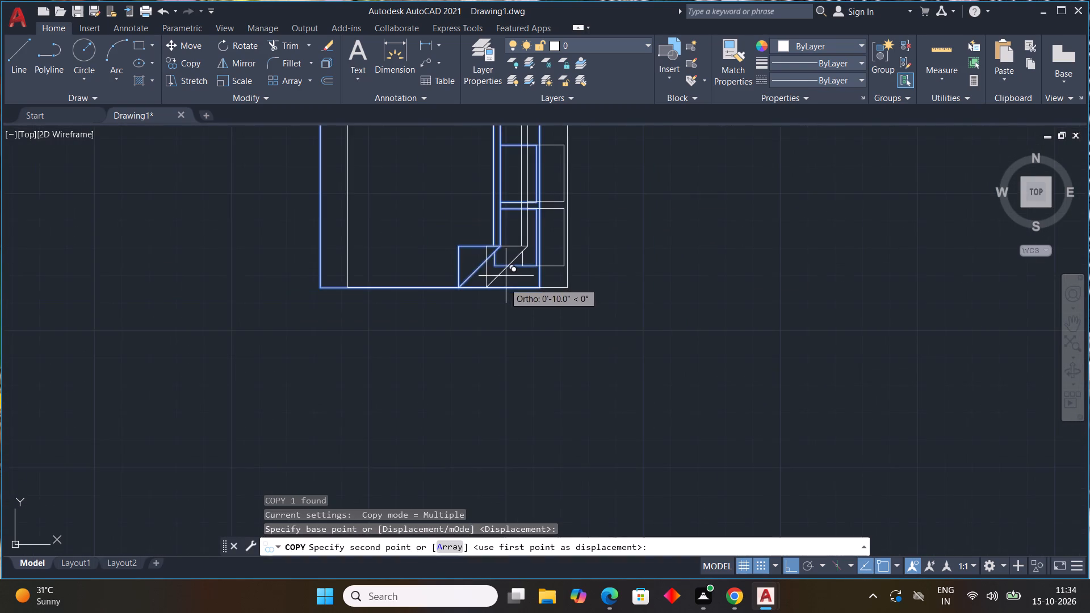
{"action": "scroll", "coordinate": [513, 299], "scroll_direction": "down", "scroll_amount": 1}
{"action": "middle_click_drag", "start_coordinate": [526, 328], "coordinate": [655, 553]}
{"action": "middle_click_drag", "start_coordinate": [299, 293], "coordinate": [615, 555]}
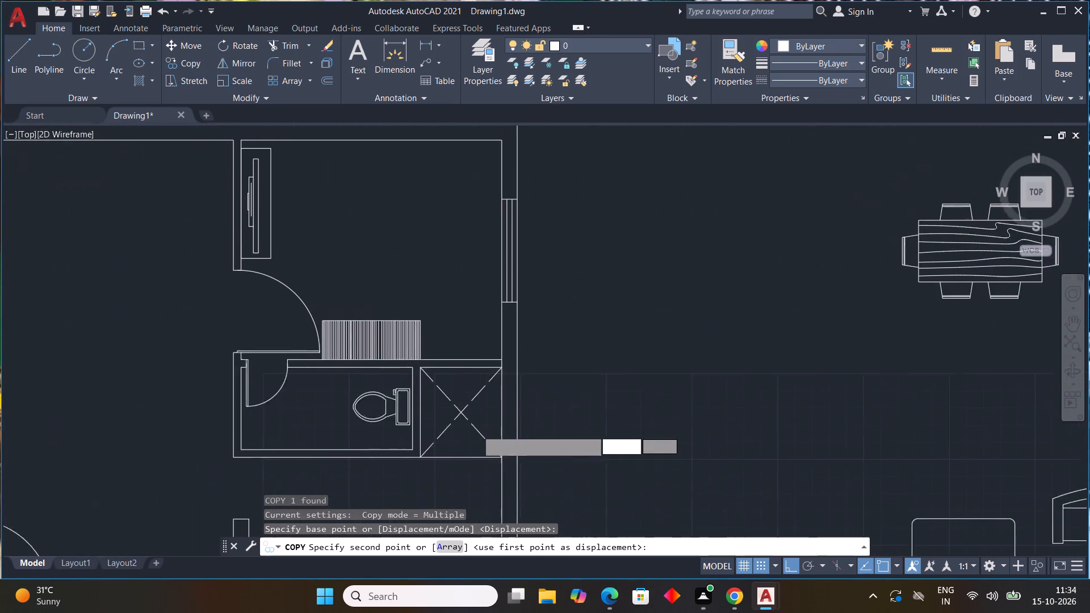
{"action": "middle_click_drag", "start_coordinate": [615, 555], "coordinate": [631, 565]}
{"action": "key", "text": "F8"}
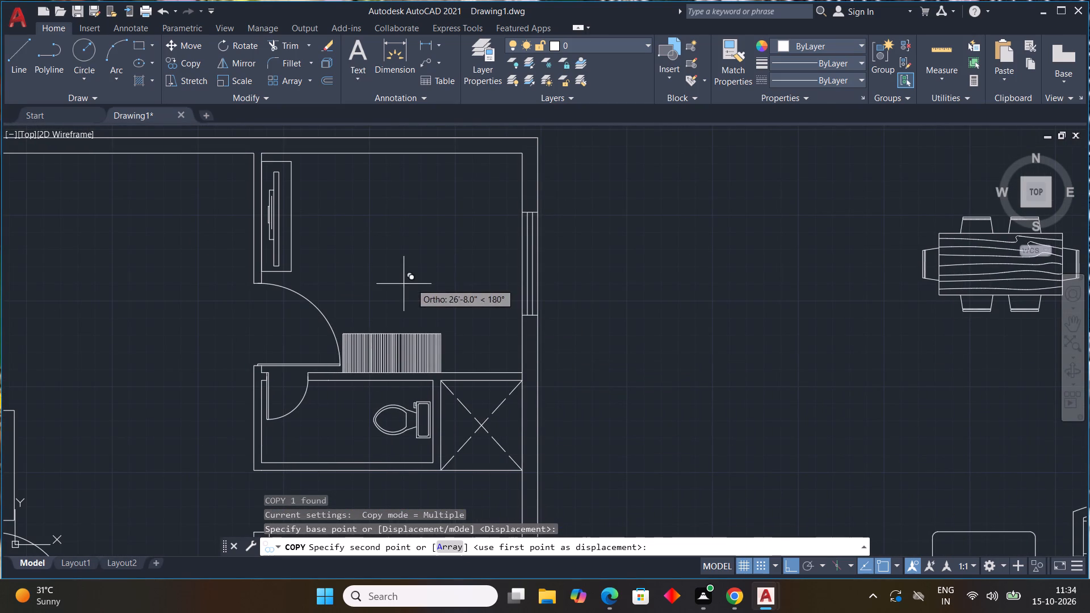
{"action": "scroll", "coordinate": [434, 288], "scroll_direction": "down", "scroll_amount": 3}
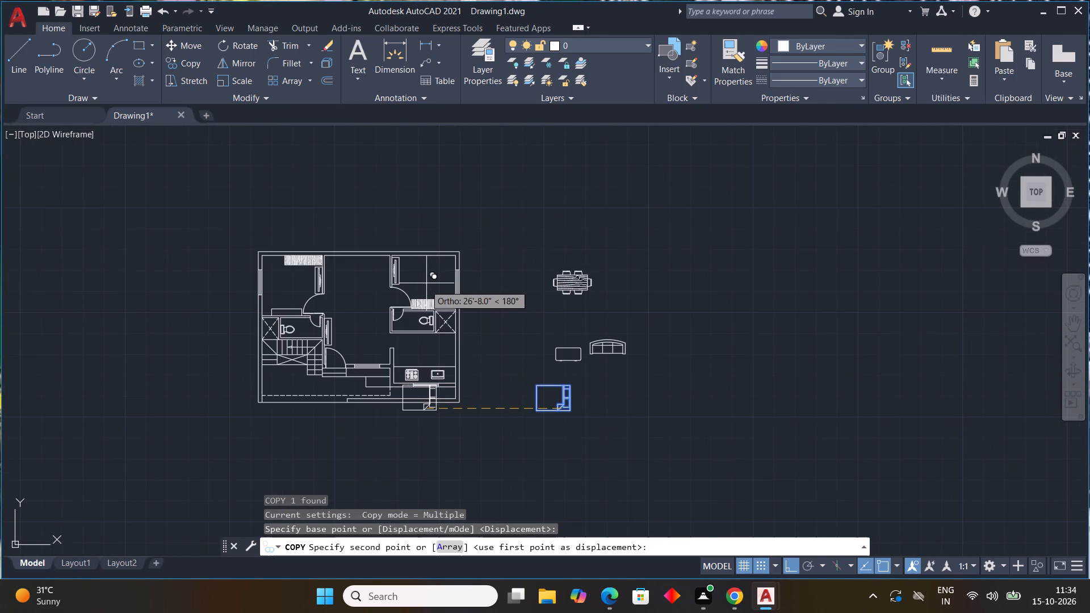
{"action": "key", "text": "F8"}
{"action": "scroll", "coordinate": [431, 287], "scroll_direction": "up", "scroll_amount": 4}
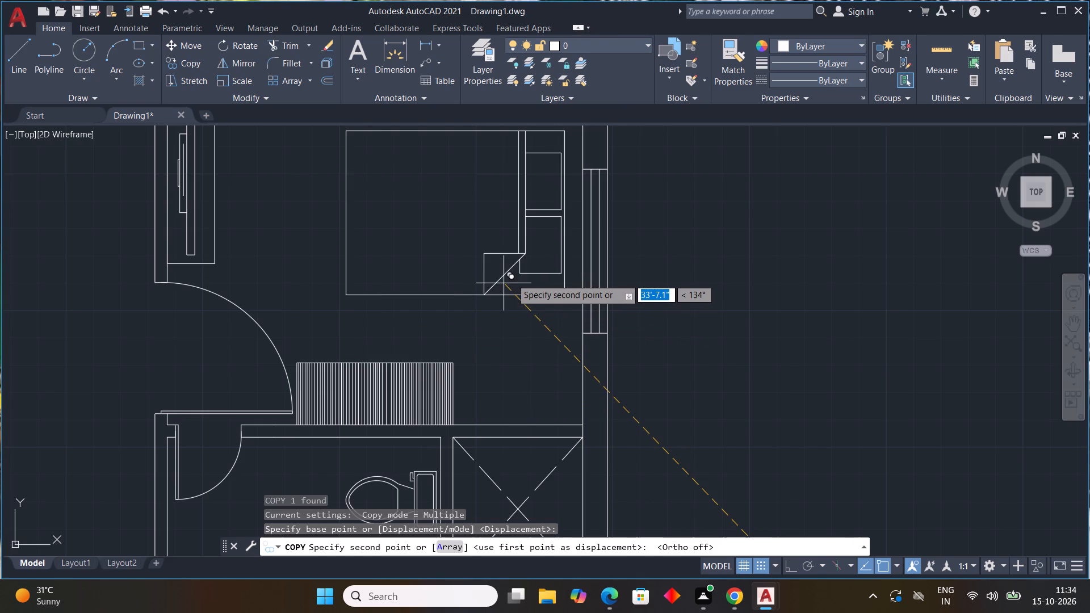
{"action": "left_click", "coordinate": [513, 277]}
{"action": "scroll", "coordinate": [680, 349], "scroll_direction": "down", "scroll_amount": 4}
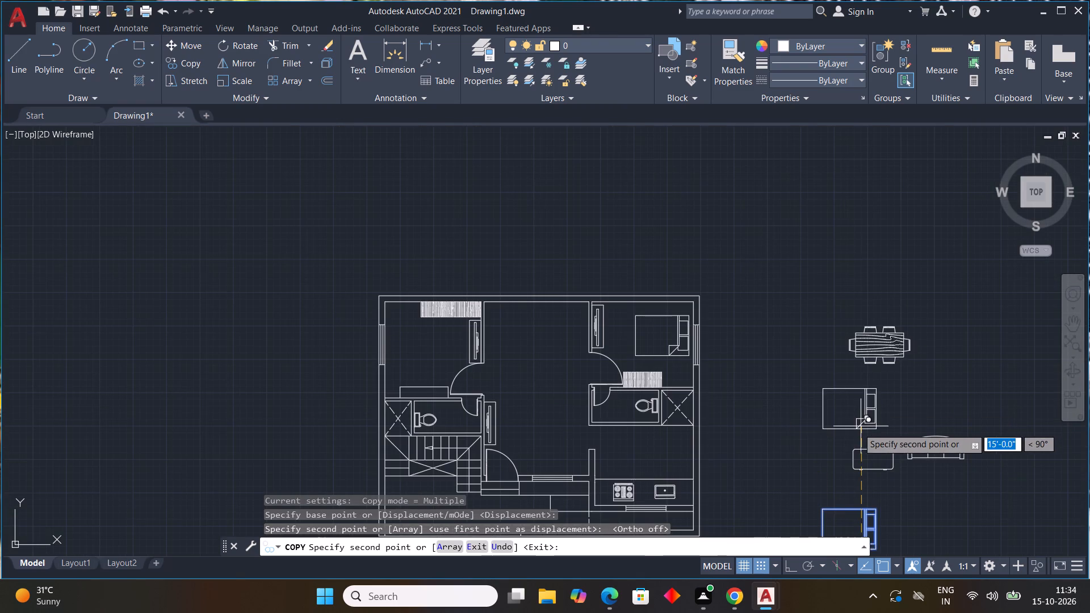
{"action": "key", "text": "Escape"}
Rotate the spare bed outside the plan by 180° so its pillows face left.
{"action": "scroll", "coordinate": [840, 435], "scroll_direction": "down", "scroll_amount": 2}
{"action": "scroll", "coordinate": [862, 482], "scroll_direction": "up", "scroll_amount": 3}
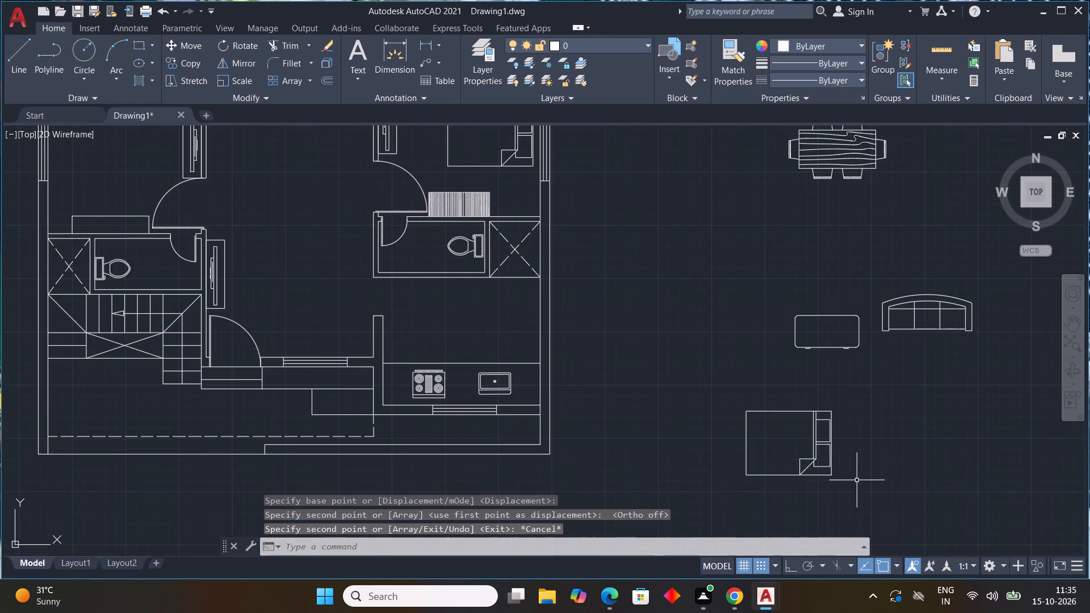
{"action": "left_click_drag", "start_coordinate": [833, 400], "coordinate": [827, 412]}
{"action": "left_click", "coordinate": [684, 485]}
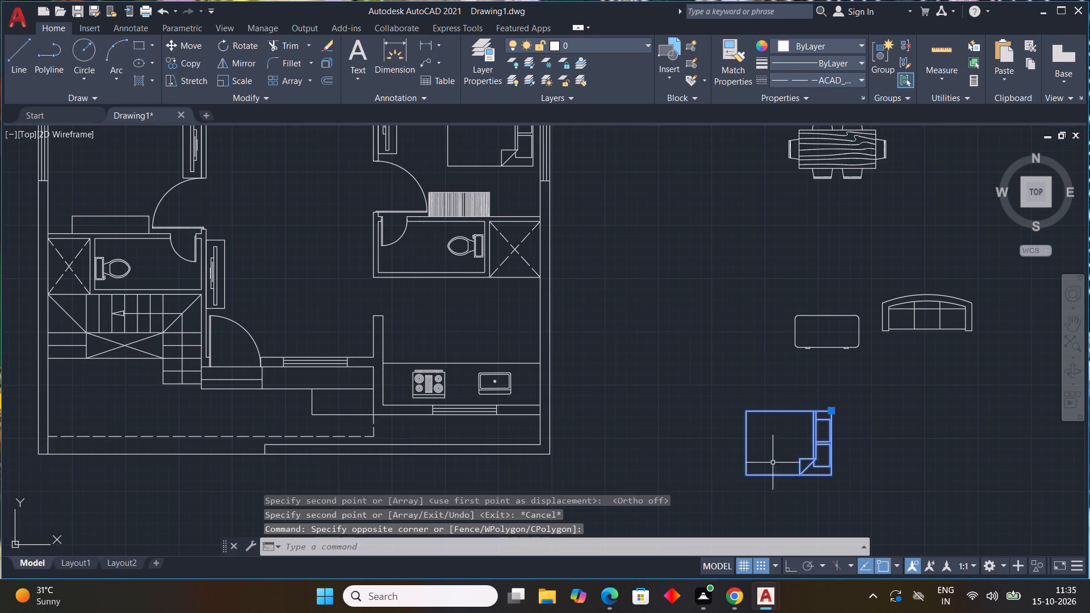
{"action": "key", "text": "r"}
{"action": "type", "text": "O"}
{"action": "key", "text": "space"}
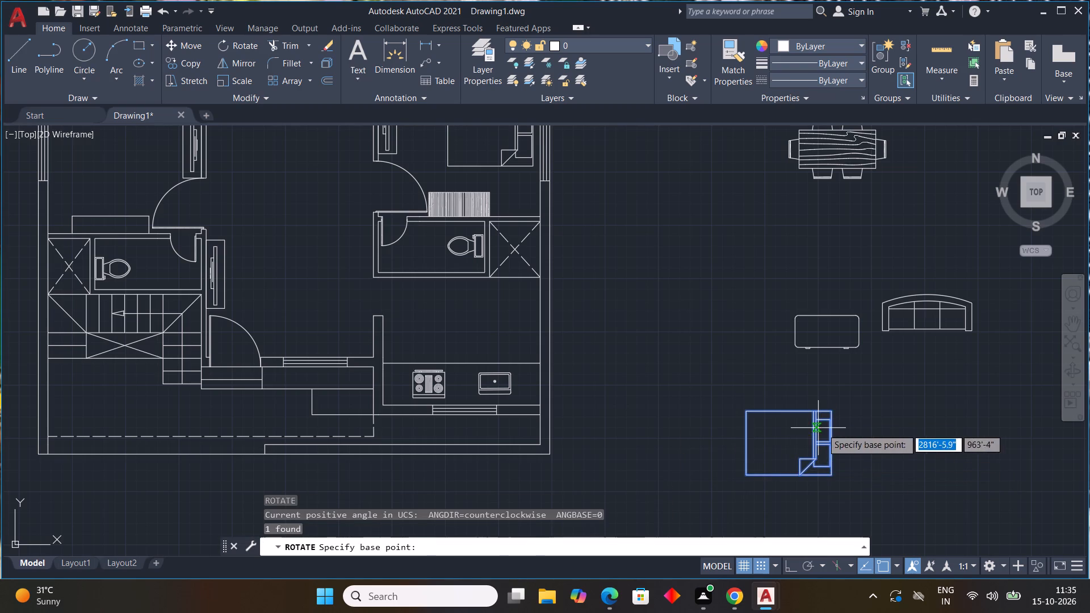
{"action": "left_click_drag", "start_coordinate": [822, 428], "coordinate": [817, 426]}
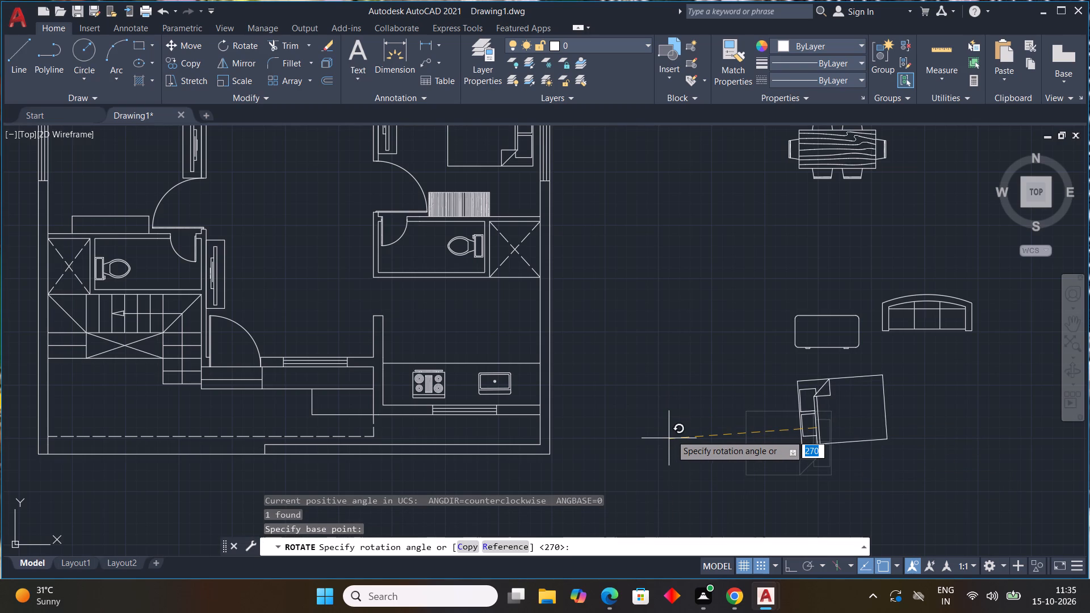
{"action": "key", "text": "F8"}
{"action": "left_click", "coordinate": [684, 434]}
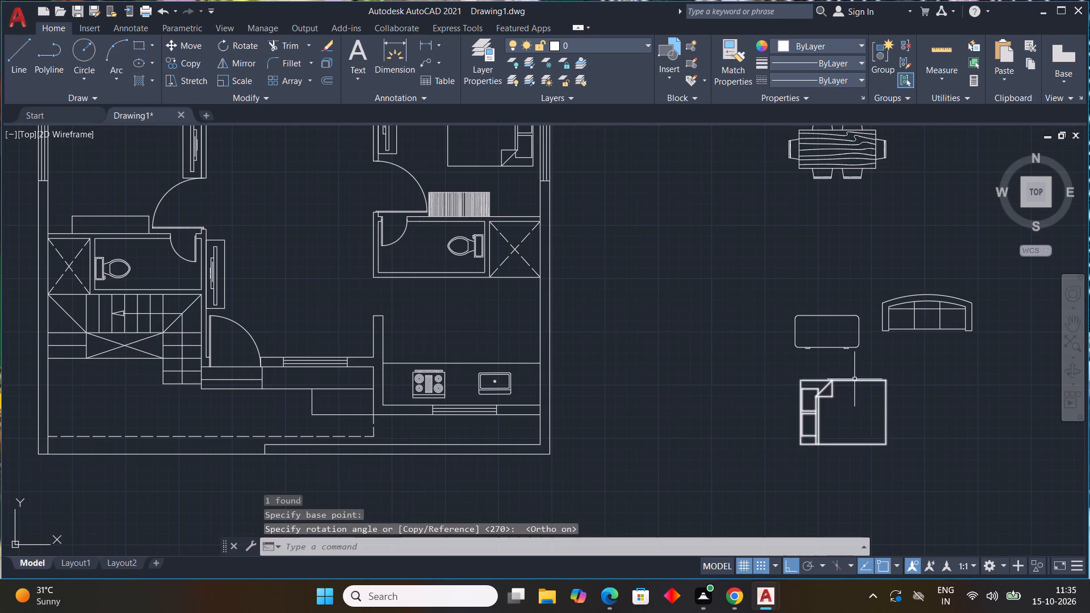
Copy the turned bed into the upper-left bedroom, with its pillow end just inside the window wall.
{"action": "left_click", "coordinate": [854, 379]}
{"action": "key", "text": "c"}
{"action": "key", "text": "o"}
{"action": "key", "text": "space"}
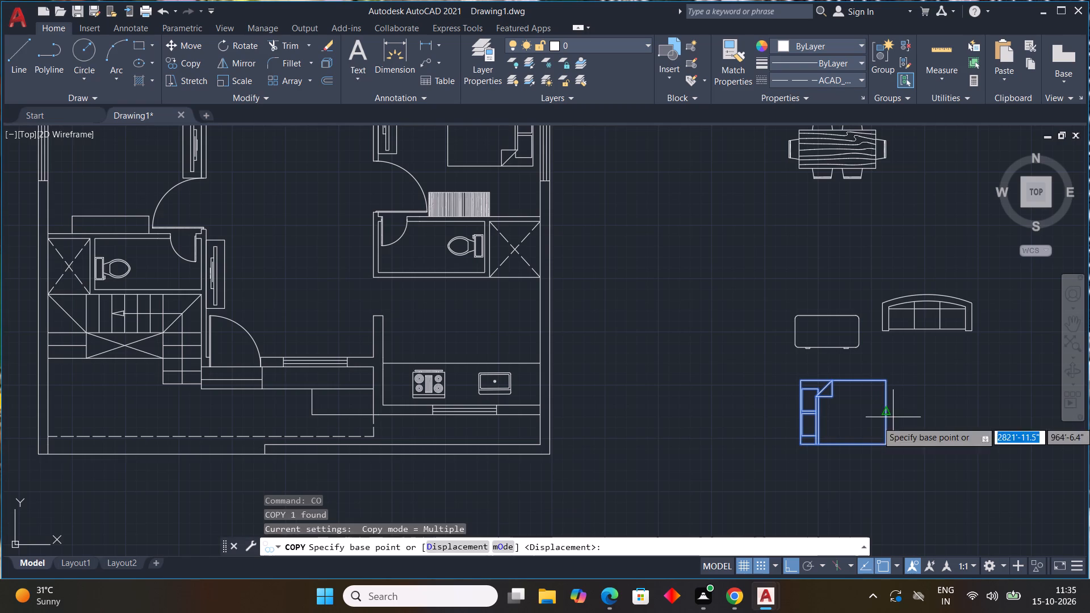
{"action": "left_click_drag", "start_coordinate": [814, 449], "coordinate": [764, 444]}
{"action": "middle_click_drag", "start_coordinate": [521, 386], "coordinate": [547, 408]}
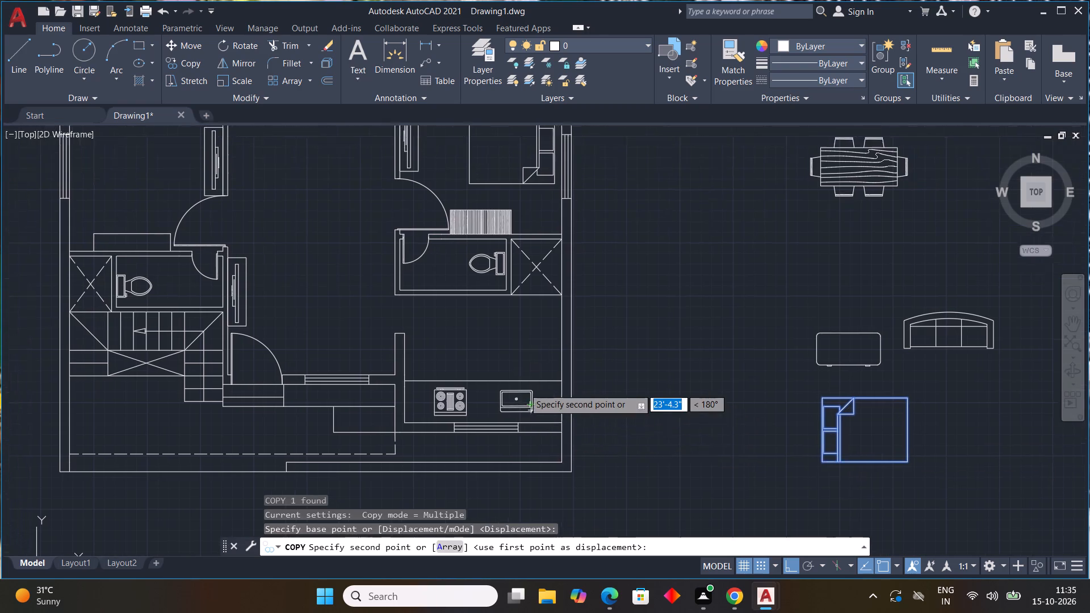
{"action": "middle_click_drag", "start_coordinate": [547, 408], "coordinate": [774, 576]}
{"action": "key", "text": "F8"}
{"action": "scroll", "coordinate": [342, 371], "scroll_direction": "up", "scroll_amount": 2}
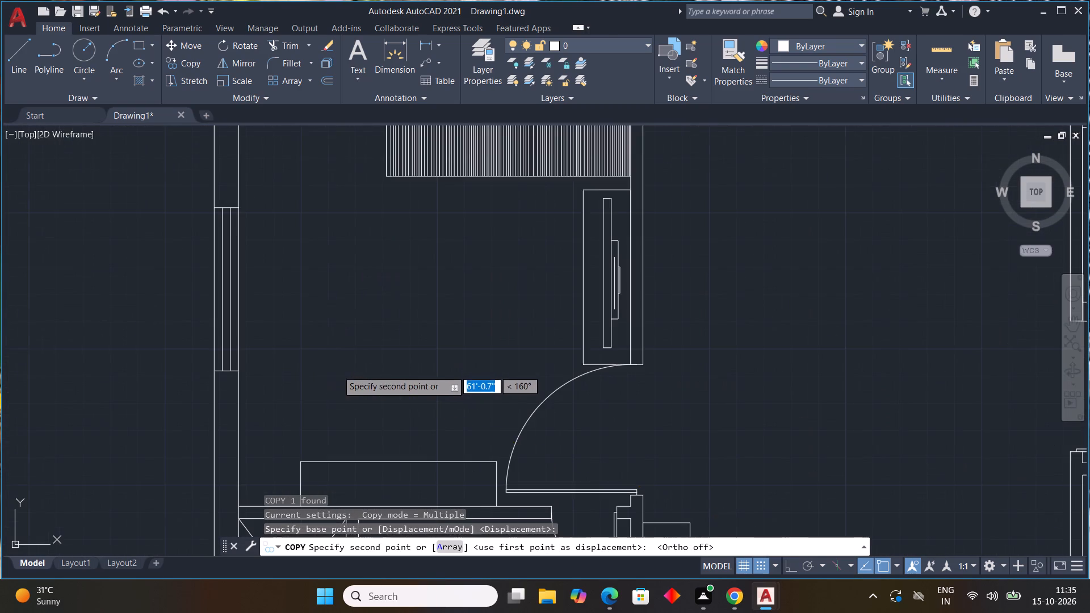
{"action": "scroll", "coordinate": [337, 377], "scroll_direction": "down", "scroll_amount": 1}
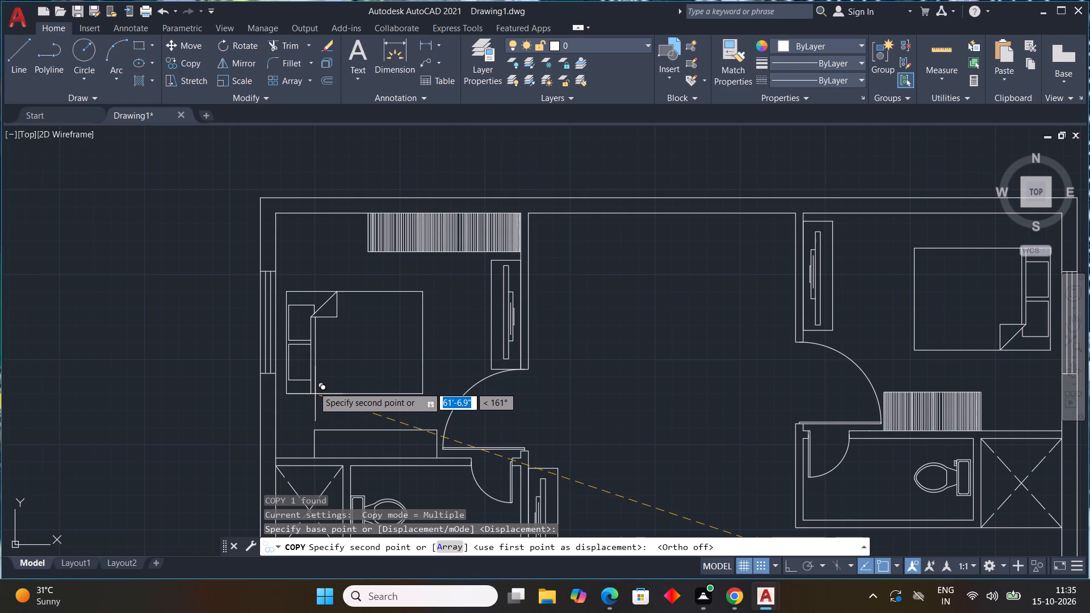
{"action": "left_click", "coordinate": [313, 377]}
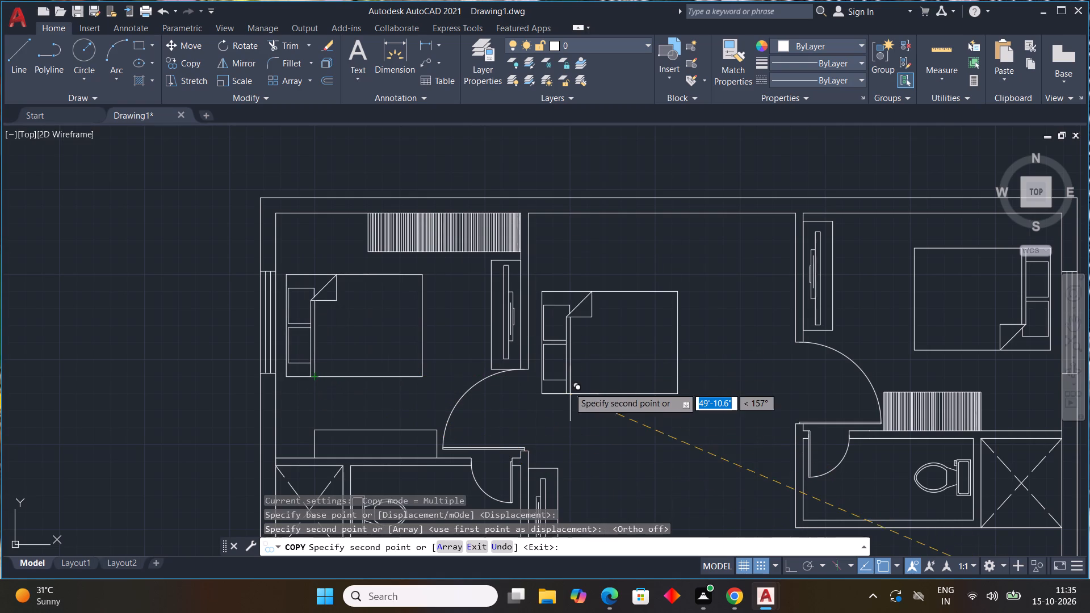
{"action": "key", "text": "Escape"}
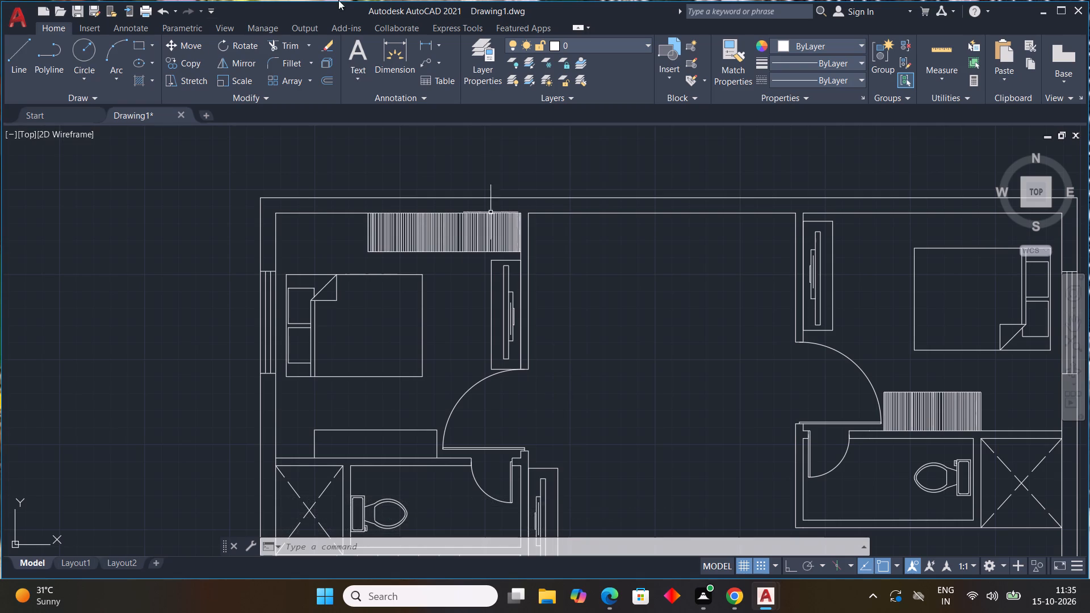
Delete the spare bed block lying outside the floor plan.
{"action": "scroll", "coordinate": [655, 483], "scroll_direction": "down", "scroll_amount": 1}
{"action": "middle_click_drag", "start_coordinate": [666, 452], "coordinate": [510, 280]}
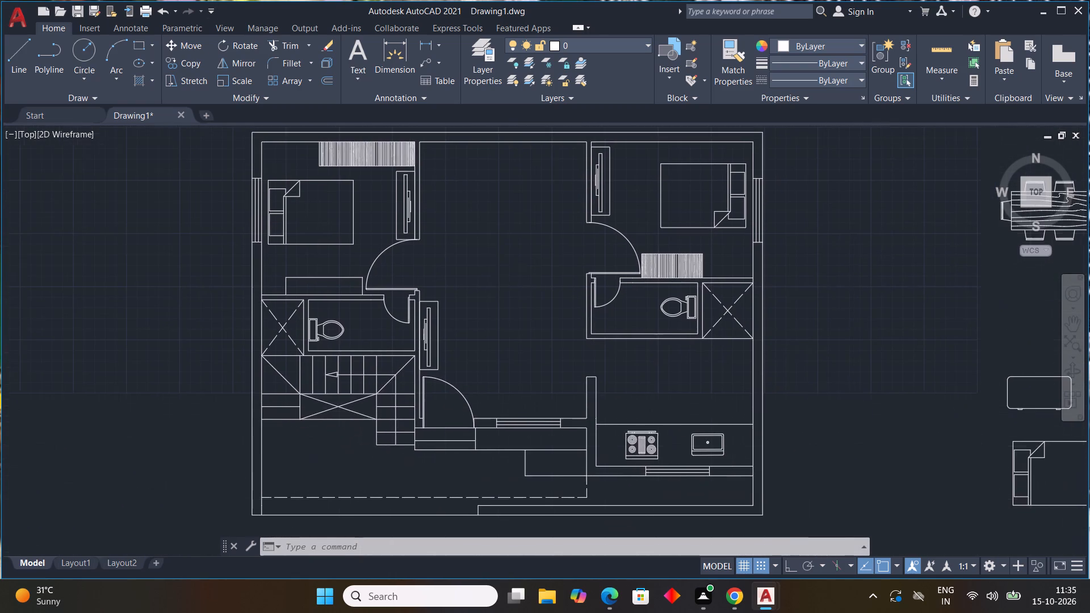
{"action": "scroll", "coordinate": [807, 382], "scroll_direction": "down", "scroll_amount": 1}
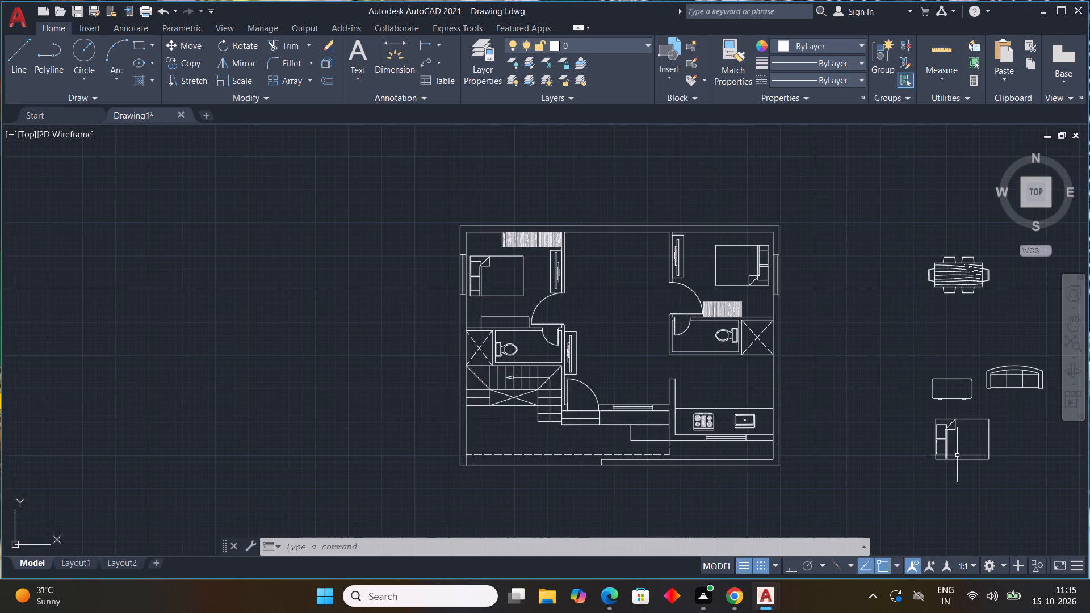
{"action": "left_click", "coordinate": [957, 455]}
{"action": "left_click", "coordinate": [955, 461]}
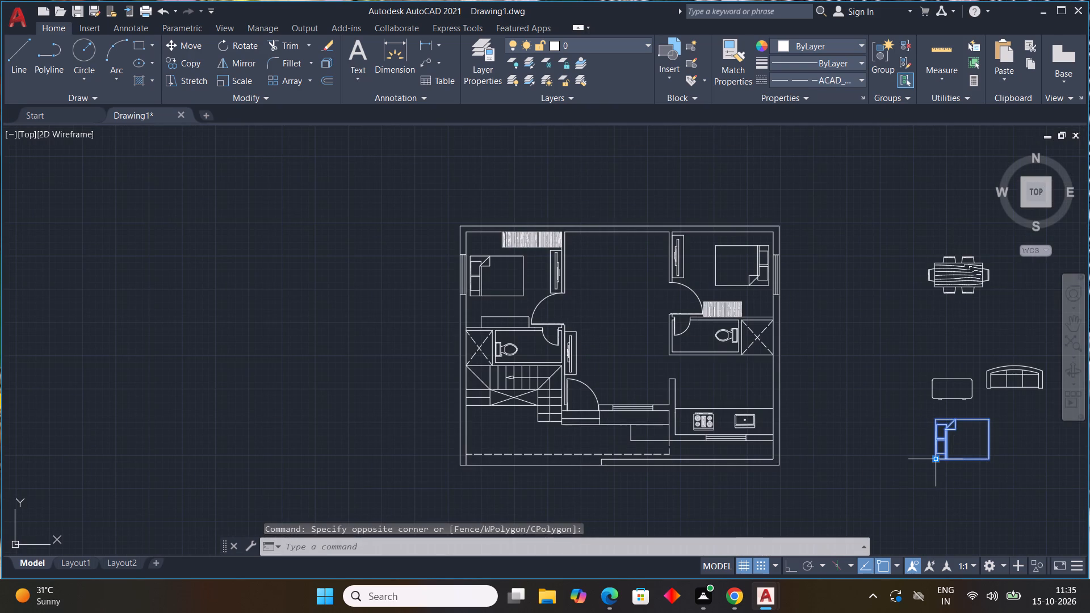
{"action": "key", "text": "Delete"}
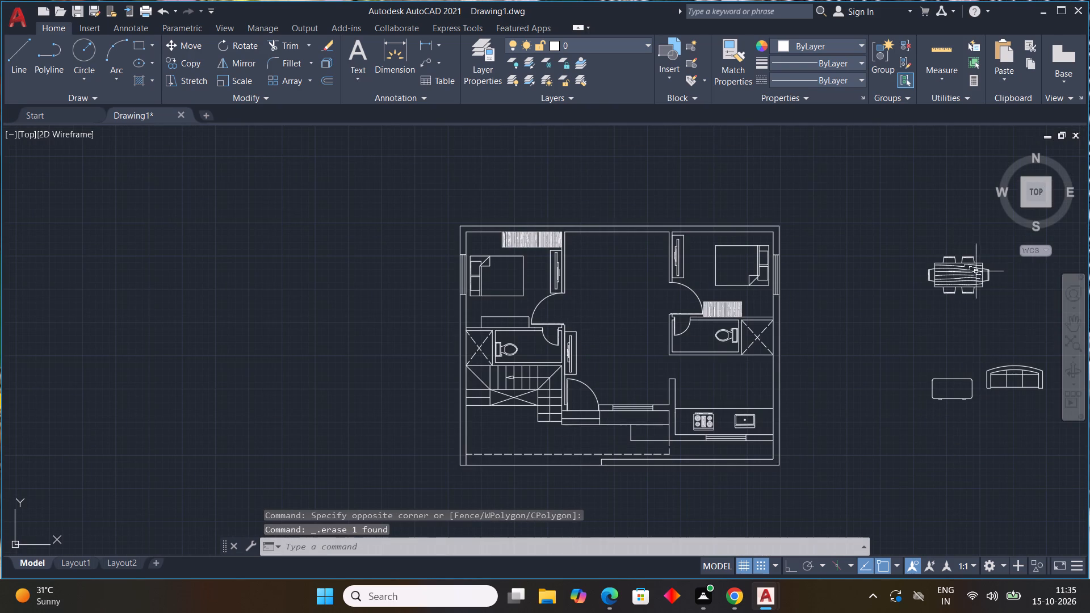
Rotate the six-seat dining table outside the plan by 270° so it stands vertically.
{"action": "middle_click_drag", "start_coordinate": [984, 277], "coordinate": [812, 314]}
{"action": "left_click_drag", "start_coordinate": [845, 249], "coordinate": [757, 363]}
{"action": "left_click", "coordinate": [751, 359]}
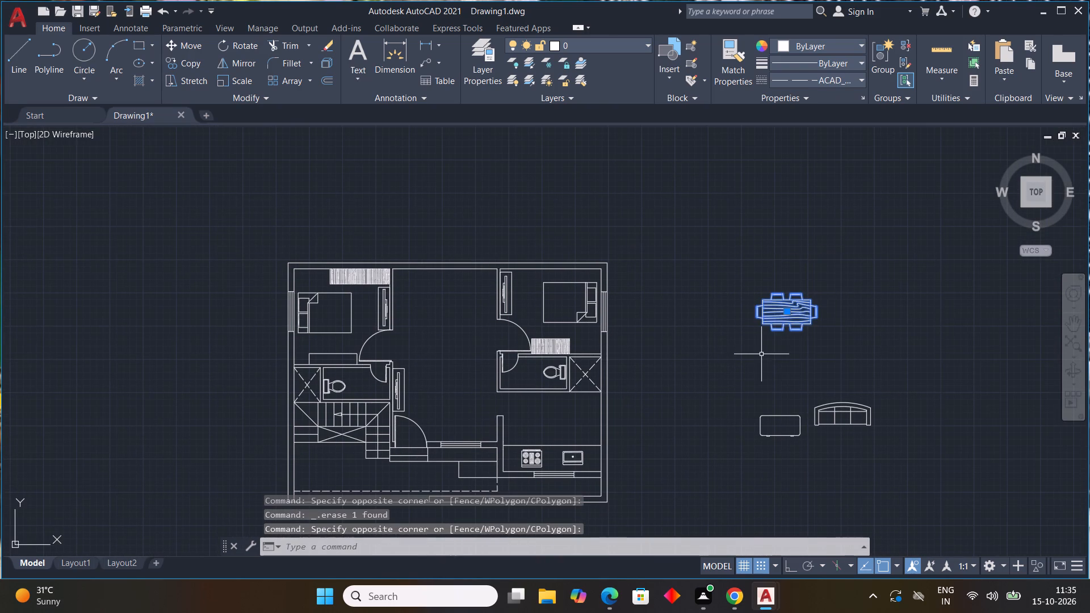
{"action": "key", "text": "r"}
{"action": "key", "text": "o"}
{"action": "key", "text": "space"}
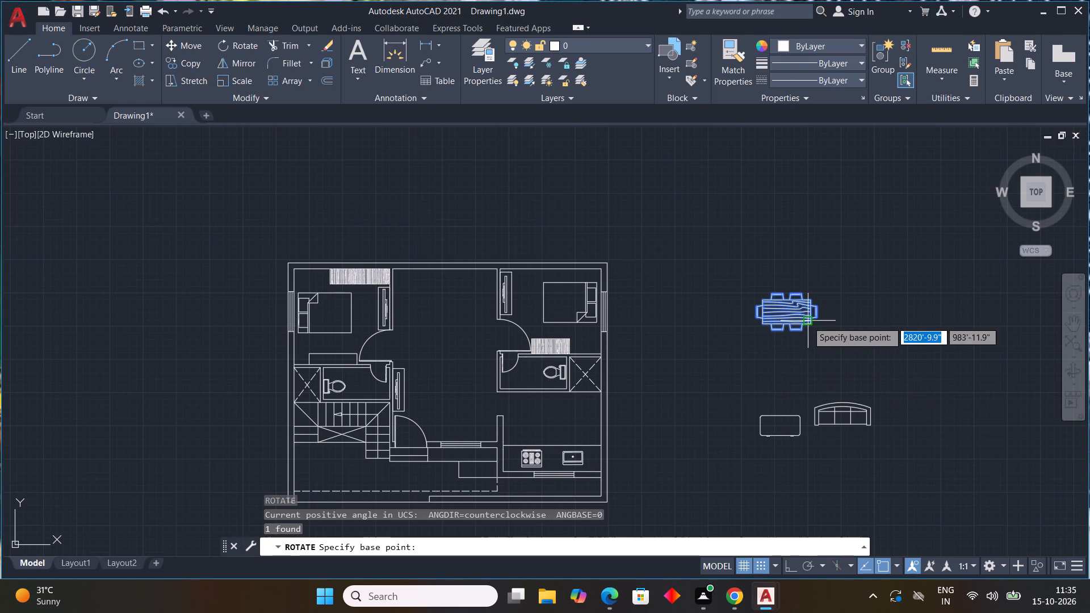
{"action": "left_click", "coordinate": [793, 307]}
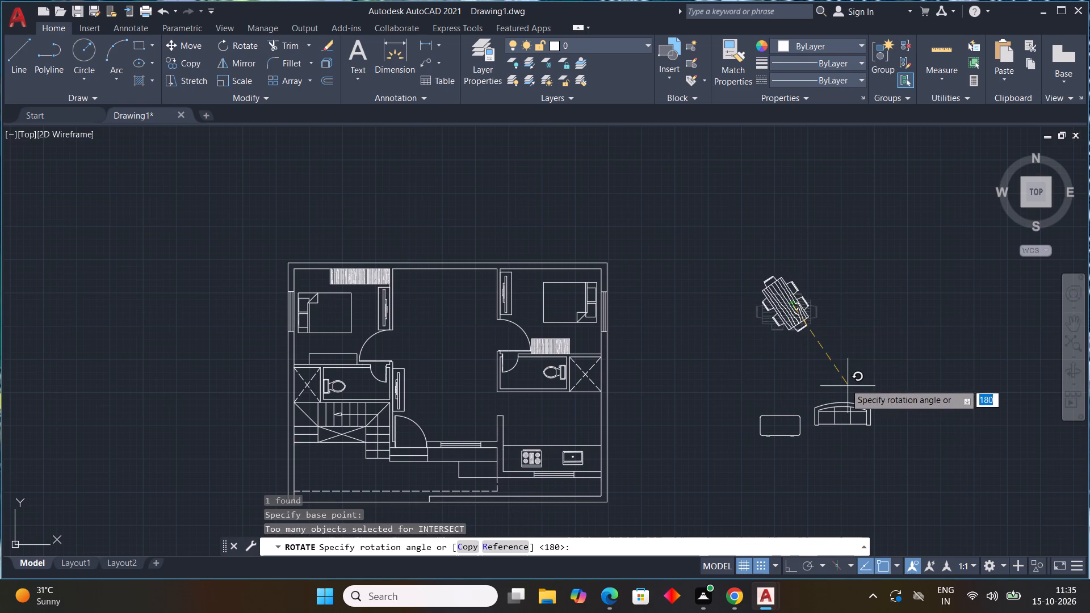
{"action": "key", "text": "F8"}
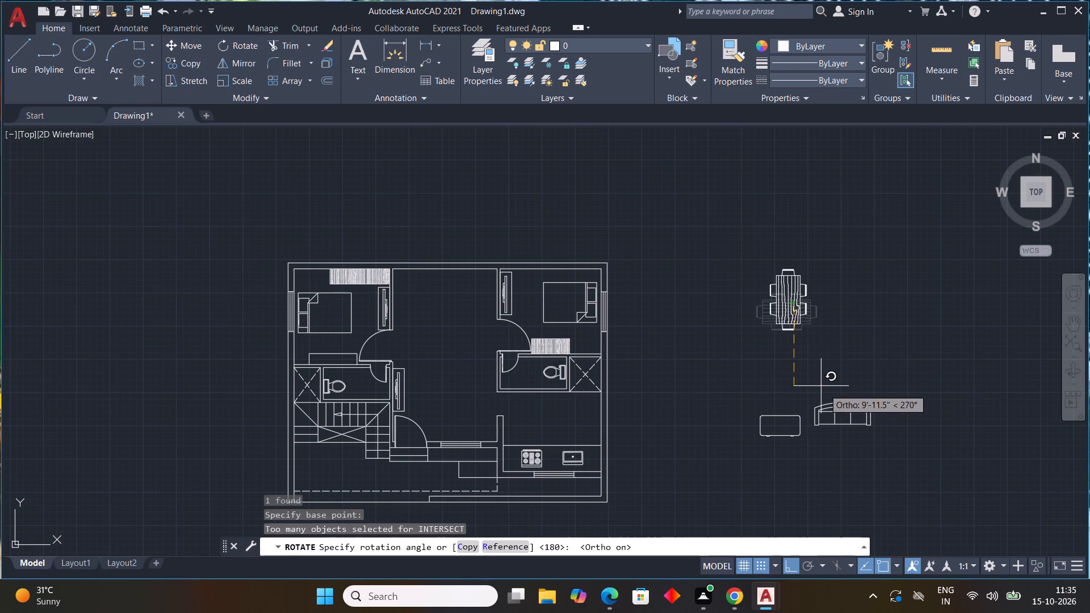
{"action": "left_click", "coordinate": [824, 389]}
Copy the rotated dining table into the upper part of the central hall, near the upper-left bedroom wall.
{"action": "left_click_drag", "start_coordinate": [828, 227], "coordinate": [815, 275]}
{"action": "left_click", "coordinate": [752, 359]}
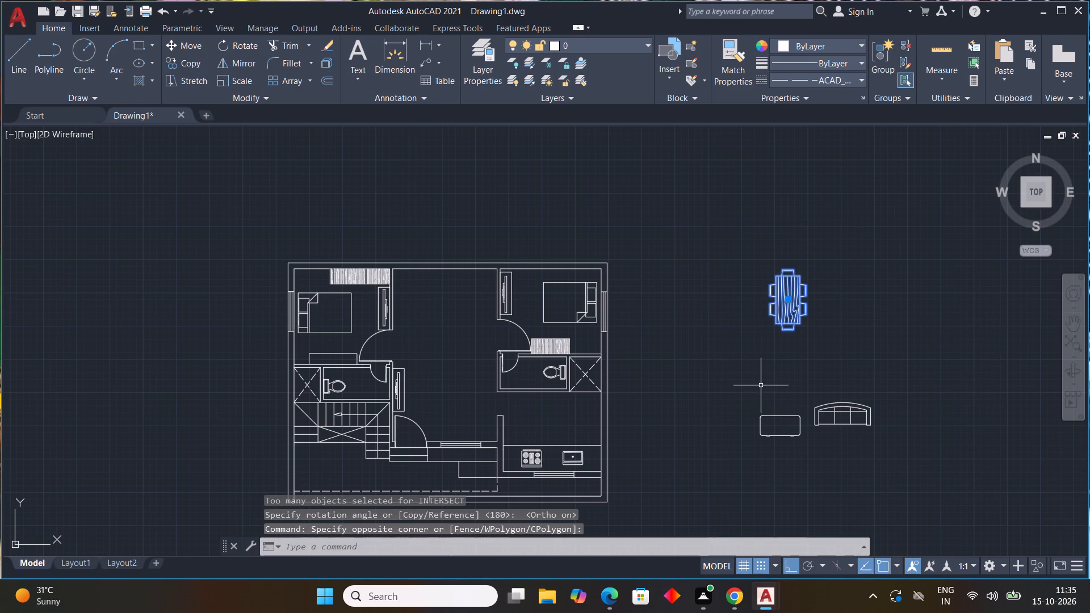
{"action": "key", "text": "c"}
{"action": "type", "text": "O"}
{"action": "key", "text": "space"}
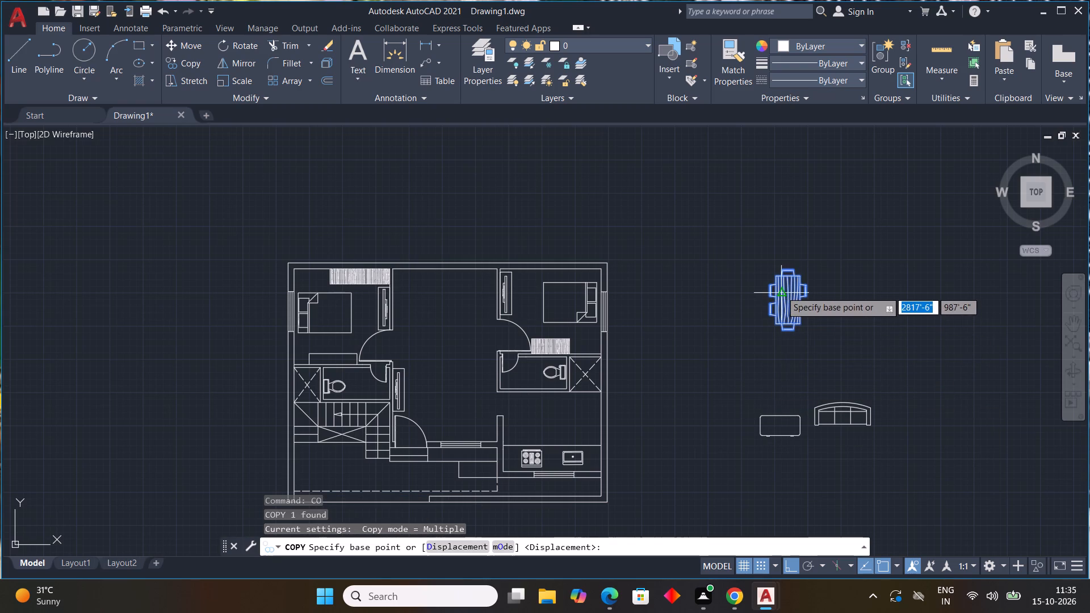
{"action": "left_click_drag", "start_coordinate": [793, 288], "coordinate": [785, 292]}
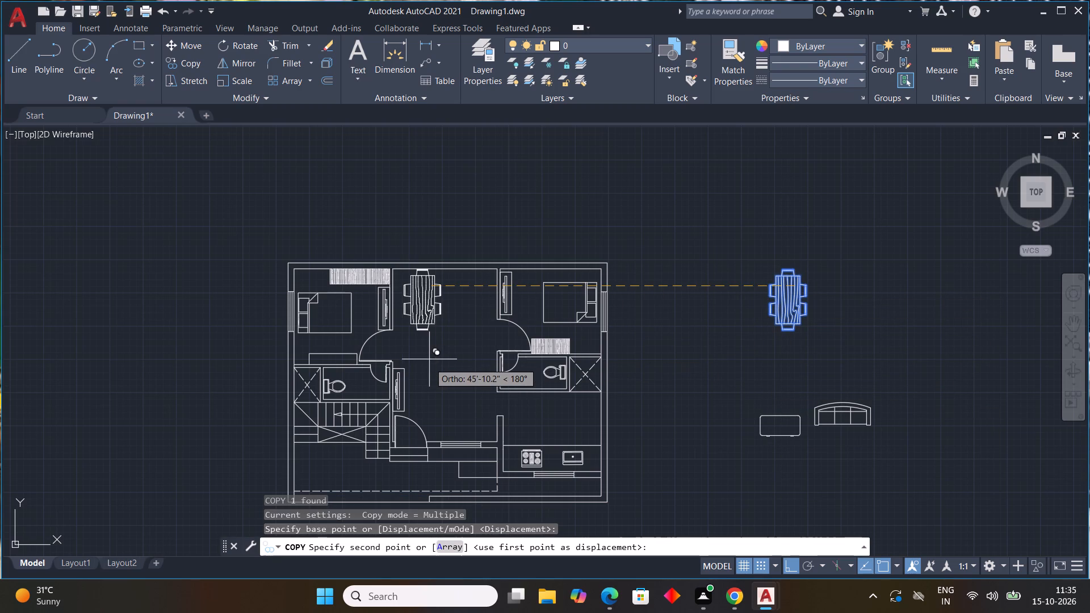
{"action": "key", "text": "F8"}
{"action": "scroll", "coordinate": [435, 341], "scroll_direction": "up", "scroll_amount": 2}
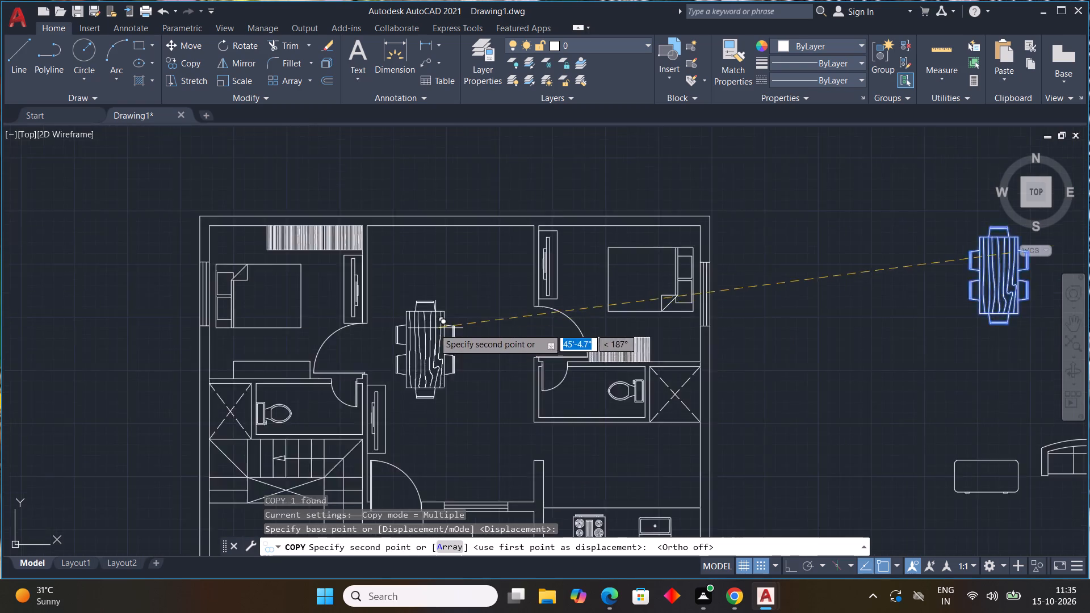
{"action": "scroll", "coordinate": [434, 326], "scroll_direction": "up", "scroll_amount": 1}
{"action": "middle_click_drag", "start_coordinate": [424, 293], "coordinate": [483, 384]}
{"action": "scroll", "coordinate": [443, 324], "scroll_direction": "down", "scroll_amount": 1}
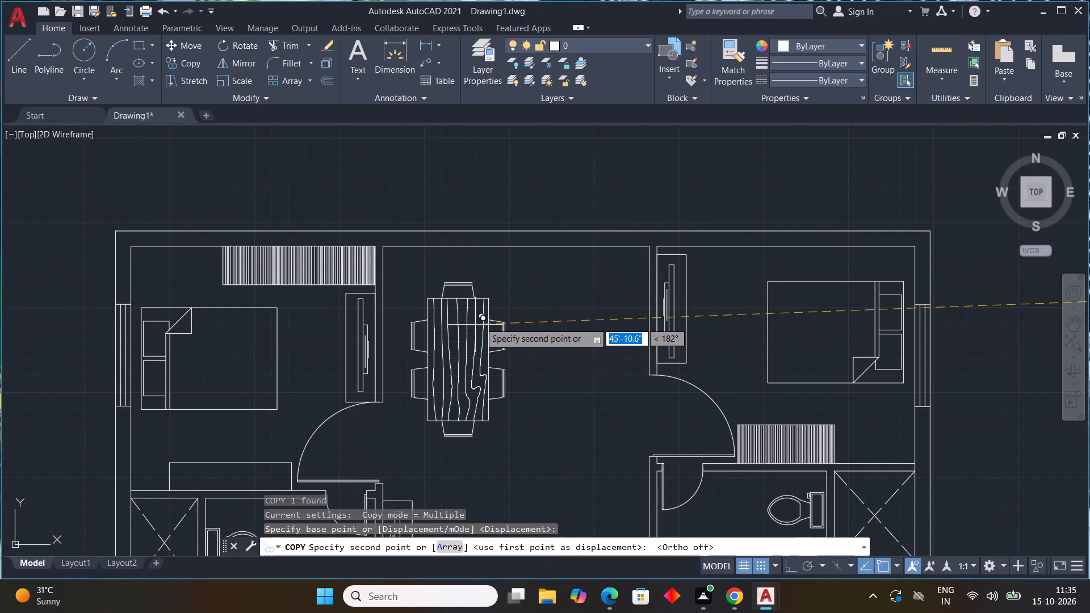
{"action": "left_click", "coordinate": [479, 312]}
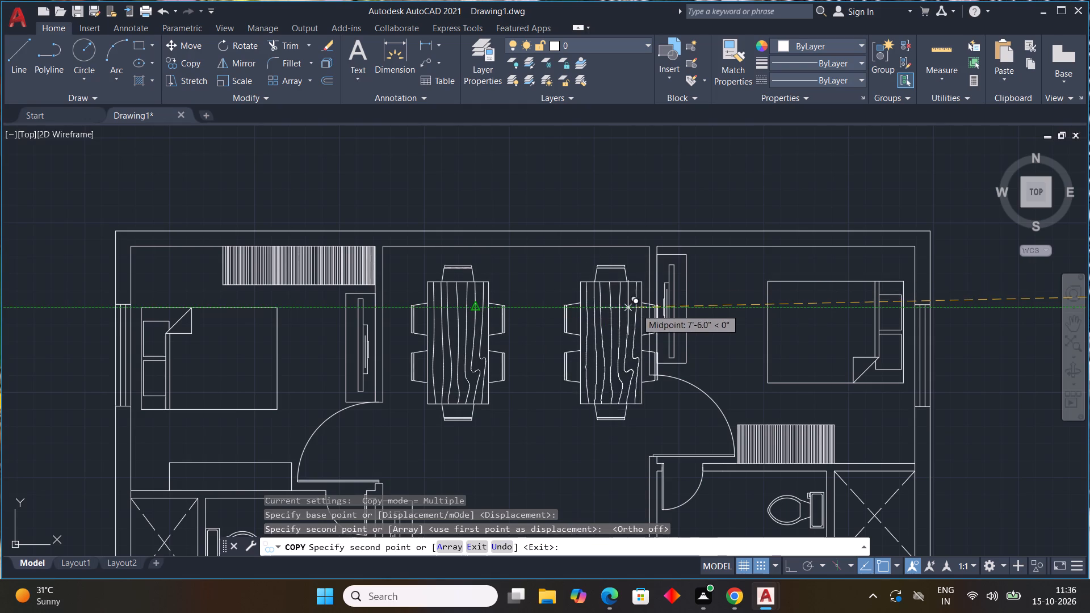
{"action": "key", "text": "Escape"}
Rotate the three-seat sofa outside the plan by 270° so its curved back faces right.
{"action": "scroll", "coordinate": [640, 334], "scroll_direction": "down", "scroll_amount": 2}
{"action": "middle_click_drag", "start_coordinate": [639, 380], "coordinate": [617, 375]}
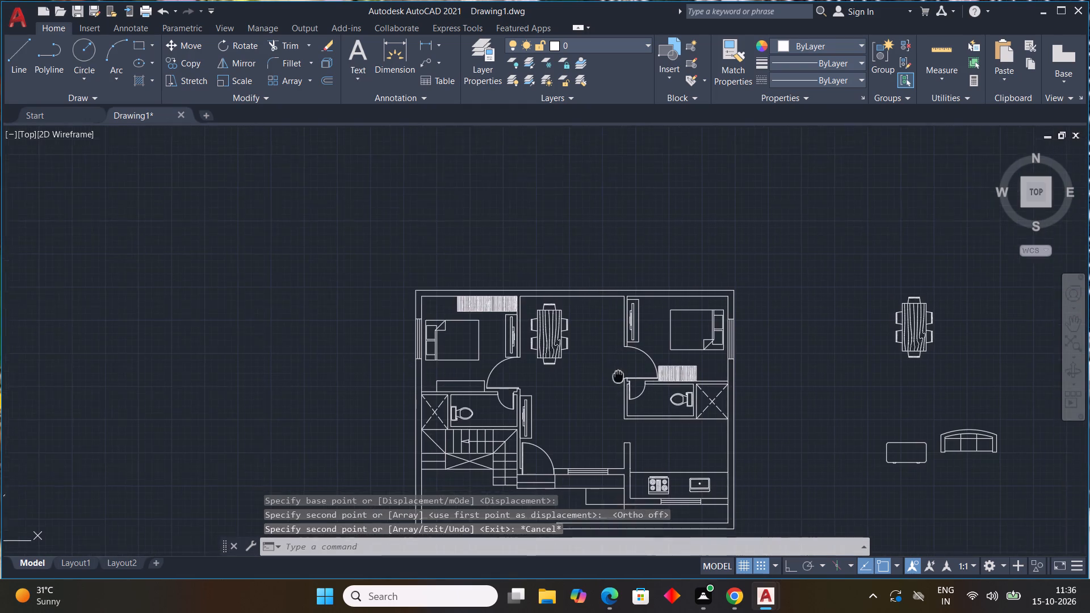
{"action": "middle_click_drag", "start_coordinate": [617, 375], "coordinate": [412, 306]}
{"action": "left_click", "coordinate": [818, 350]}
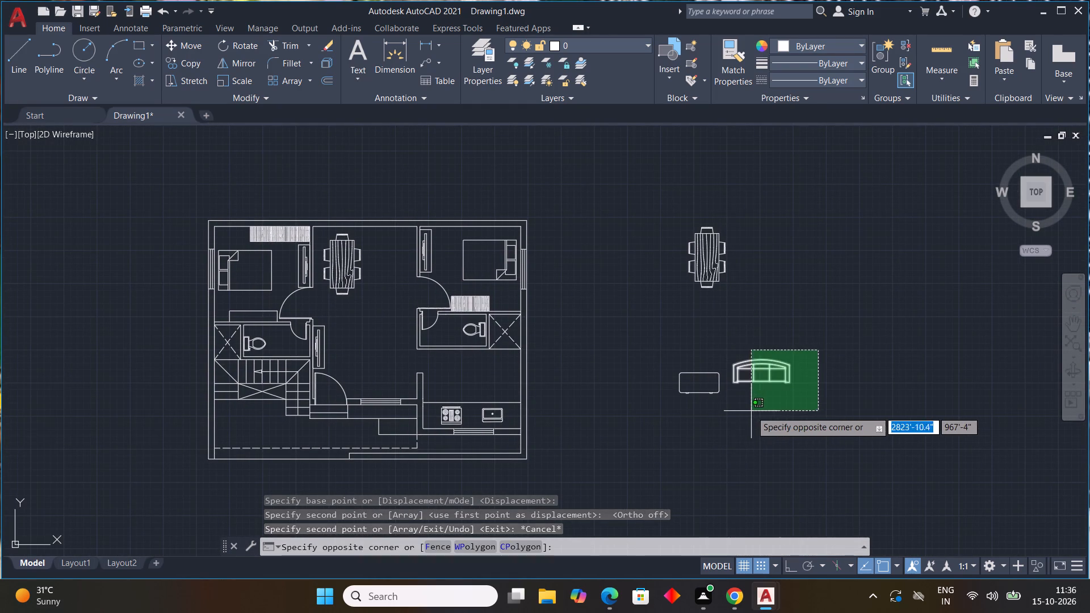
{"action": "left_click", "coordinate": [737, 413]}
{"action": "type", "text": "RO"}
{"action": "key", "text": "space"}
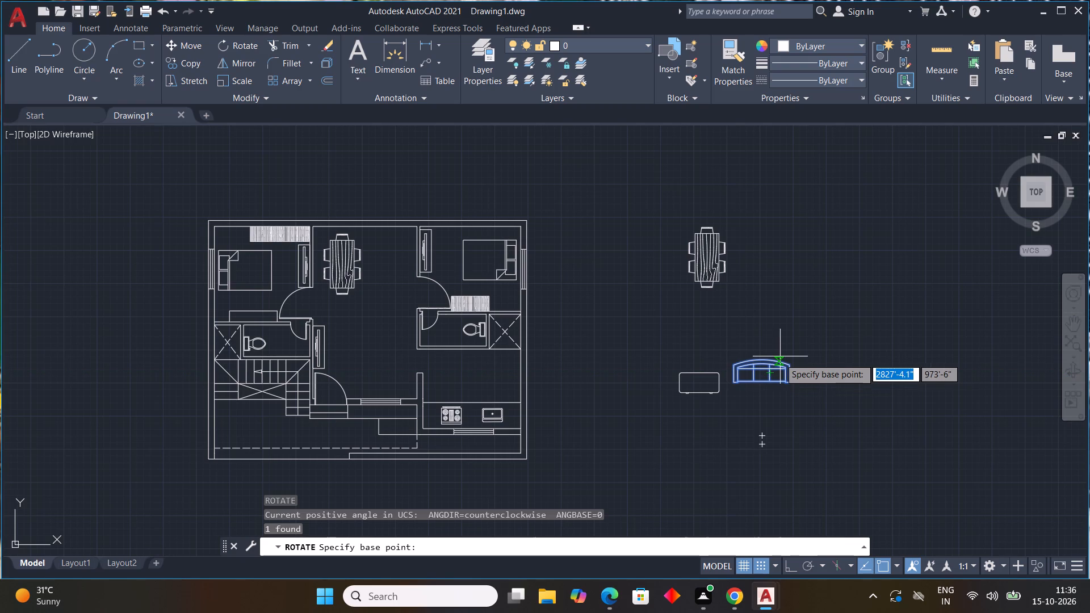
{"action": "left_click_drag", "start_coordinate": [779, 358], "coordinate": [793, 380]}
{"action": "key", "text": "F8"}
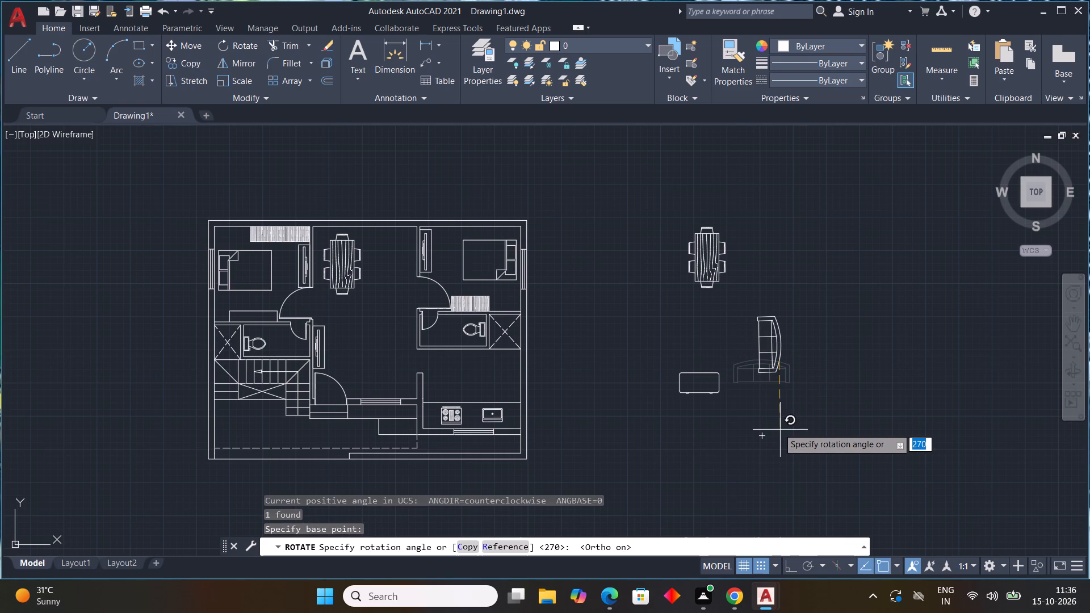
{"action": "left_click", "coordinate": [805, 393]}
Copy the rotated sofa into the central hall with its back against the upper-right bedroom wall, opposite the dining table.
{"action": "left_click", "coordinate": [772, 373]}
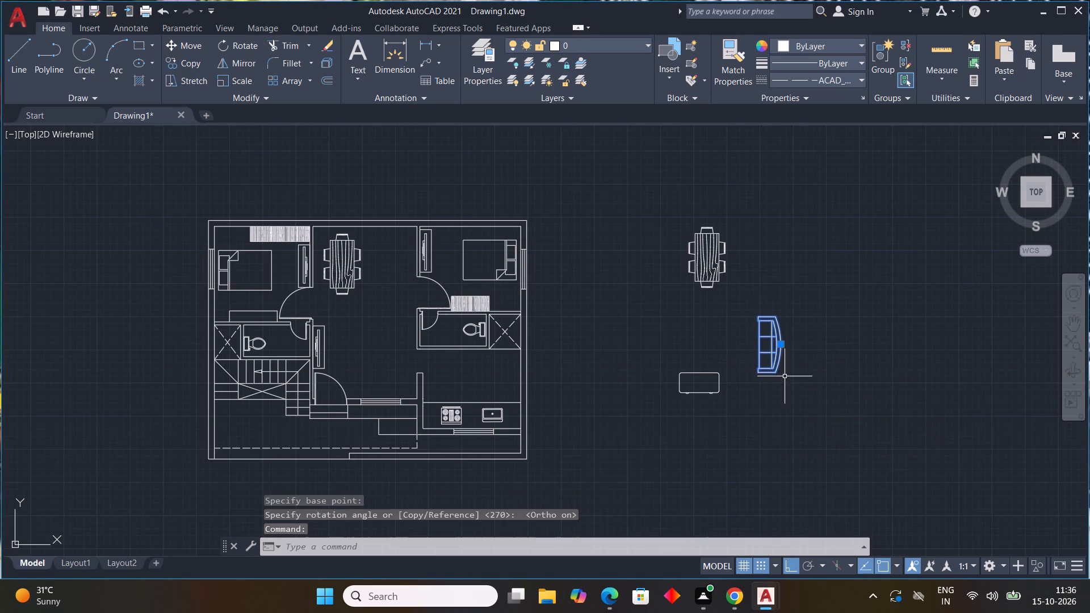
{"action": "type", "text": "CO"}
{"action": "key", "text": "space"}
{"action": "left_click", "coordinate": [778, 368]}
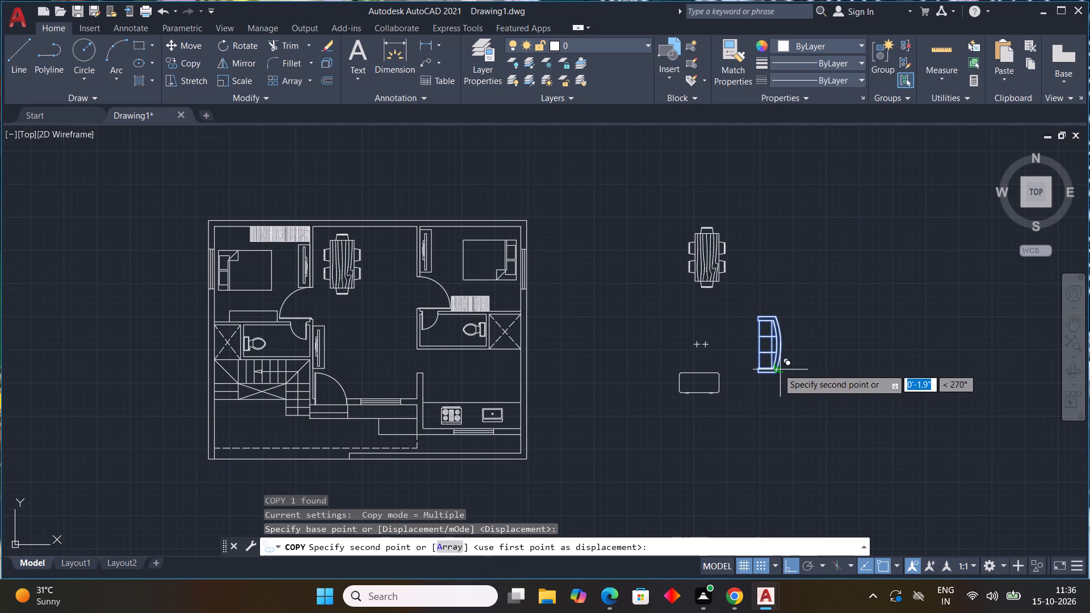
{"action": "key", "text": "F8"}
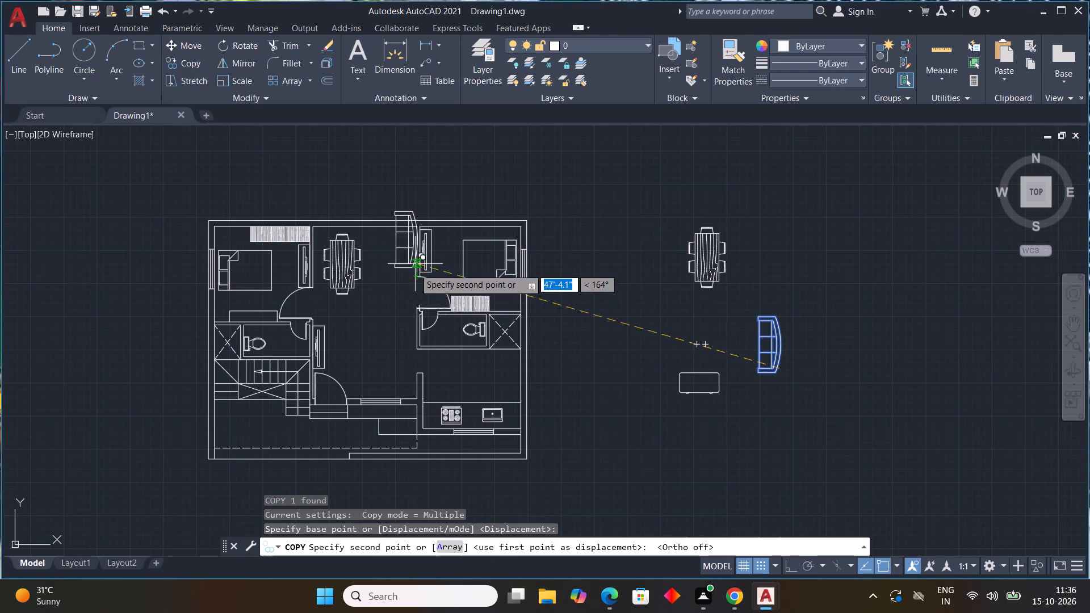
{"action": "scroll", "coordinate": [409, 280], "scroll_direction": "up", "scroll_amount": 3}
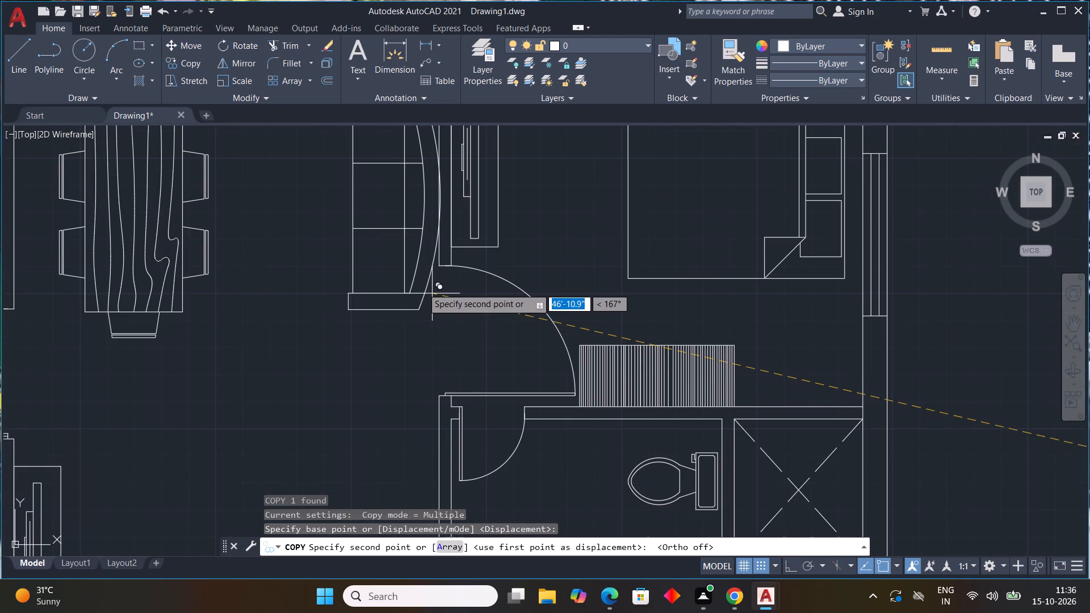
{"action": "left_click", "coordinate": [424, 288]}
{"action": "scroll", "coordinate": [481, 331], "scroll_direction": "down", "scroll_amount": 2}
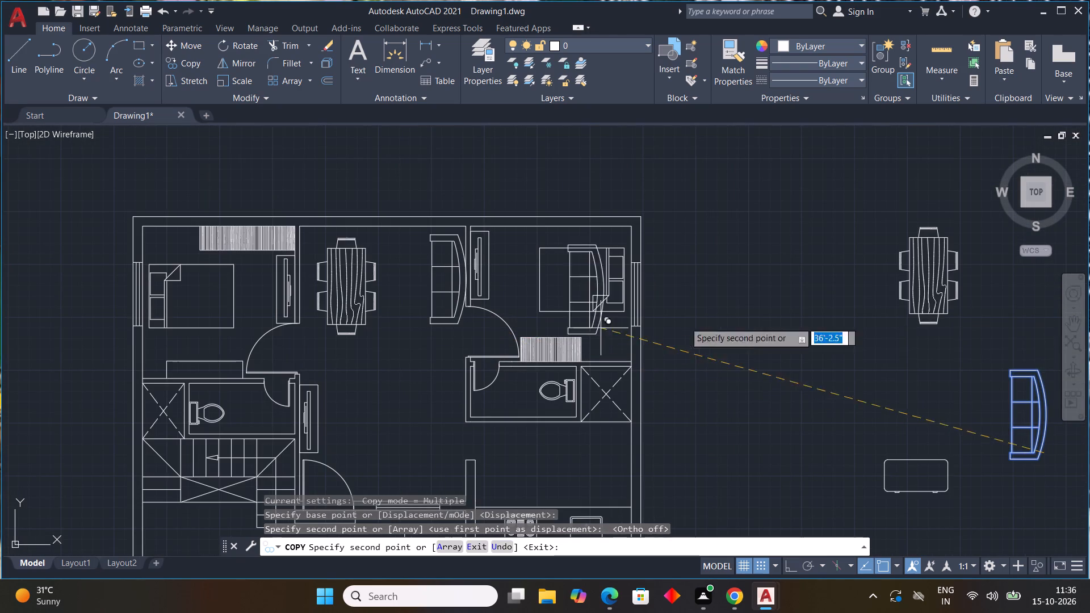
{"action": "key", "text": "Escape"}
Rotate the spare sofa outside the plan by another 270° so its curved back faces down.
{"action": "scroll", "coordinate": [758, 363], "scroll_direction": "down", "scroll_amount": 2}
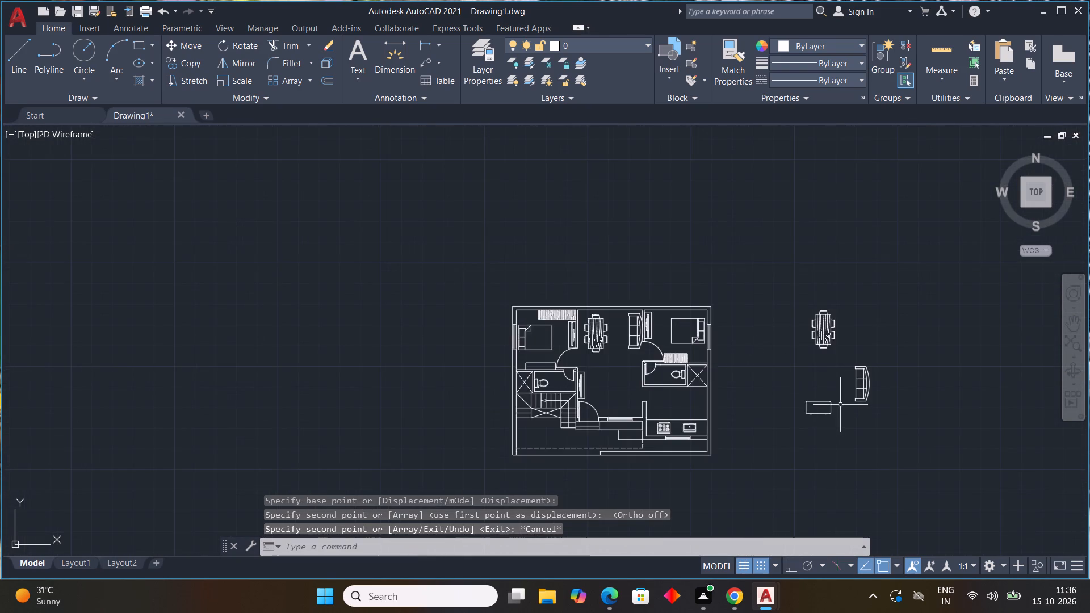
{"action": "scroll", "coordinate": [846, 405], "scroll_direction": "up", "scroll_amount": 2}
{"action": "left_click_drag", "start_coordinate": [955, 261], "coordinate": [929, 312]}
{"action": "left_click", "coordinate": [869, 408]}
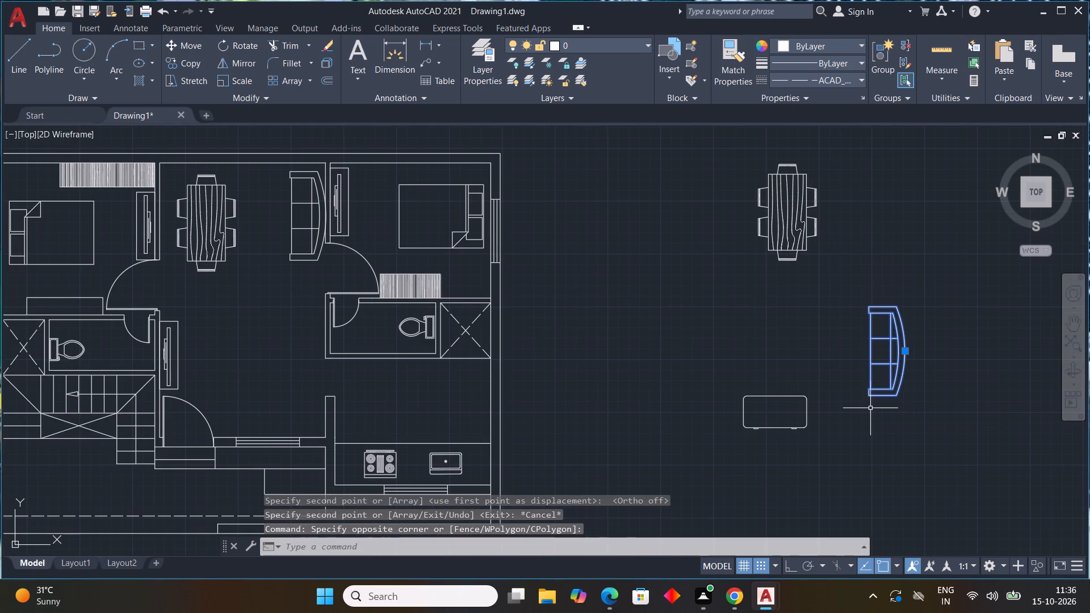
{"action": "type", "text": "RO"}
{"action": "key", "text": "space"}
{"action": "left_click_drag", "start_coordinate": [877, 400], "coordinate": [857, 389]}
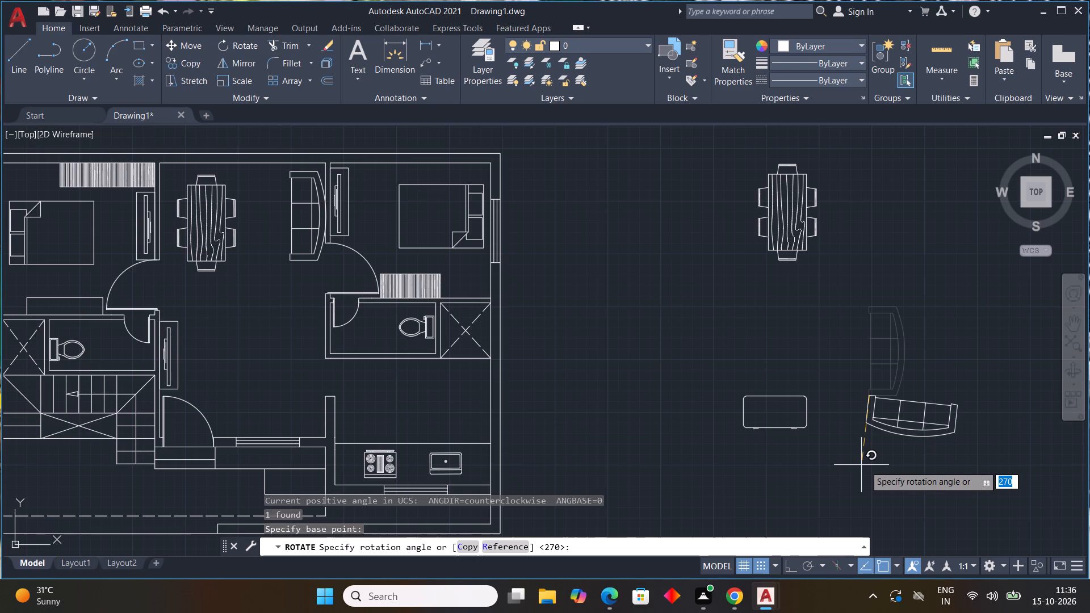
{"action": "key", "text": "F8"}
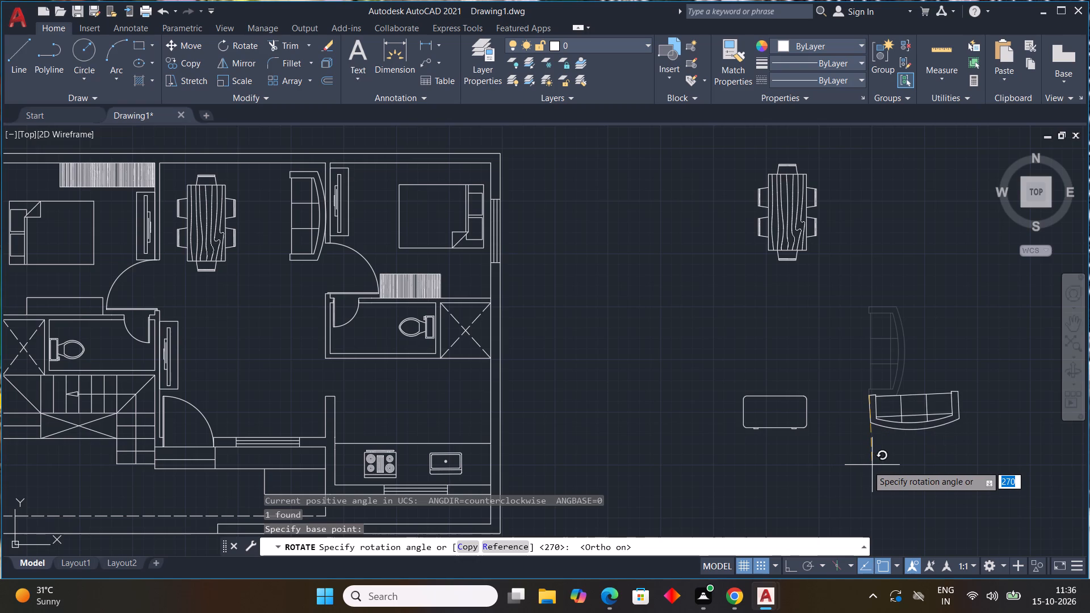
{"action": "left_click", "coordinate": [867, 465]}
Copy the turned sofa into the hall just above the front window, between the entrance door and the kitchen wall.
{"action": "left_click_drag", "start_coordinate": [978, 374], "coordinate": [978, 378]}
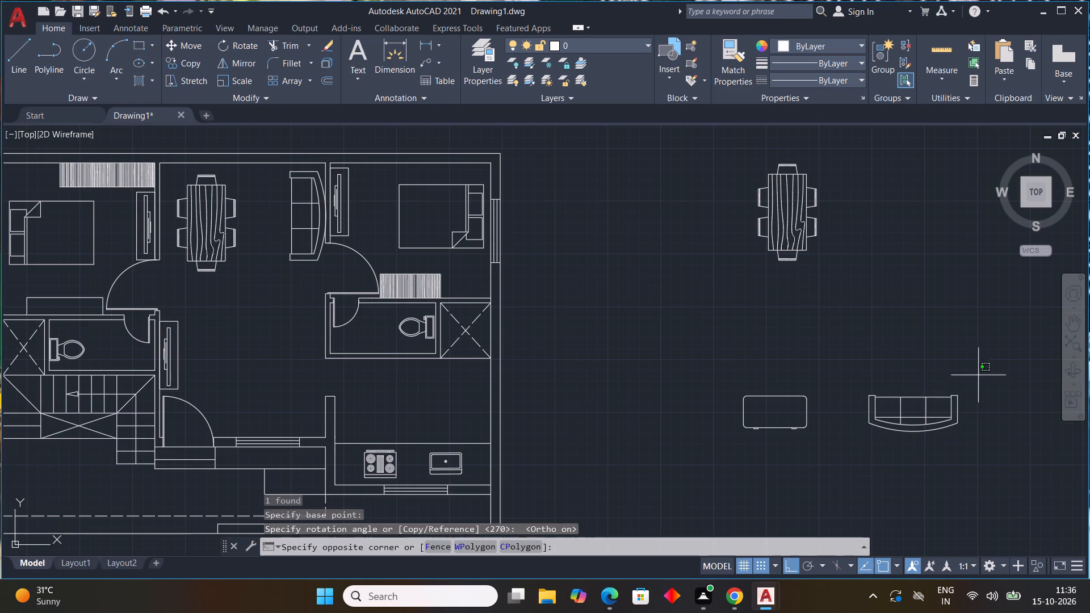
{"action": "left_click_drag", "start_coordinate": [978, 378], "coordinate": [943, 408]}
{"action": "left_click", "coordinate": [866, 462]}
{"action": "type", "text": "CO"}
{"action": "key", "text": "space"}
{"action": "left_click", "coordinate": [871, 404]}
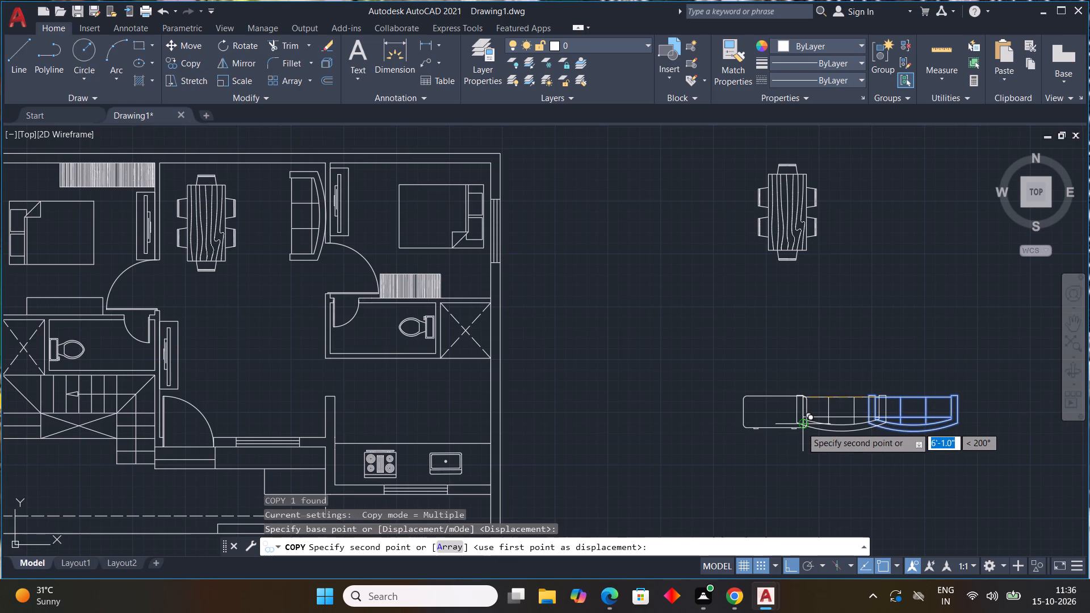
{"action": "key", "text": "F8"}
{"action": "middle_click_drag", "start_coordinate": [421, 412], "coordinate": [458, 407]}
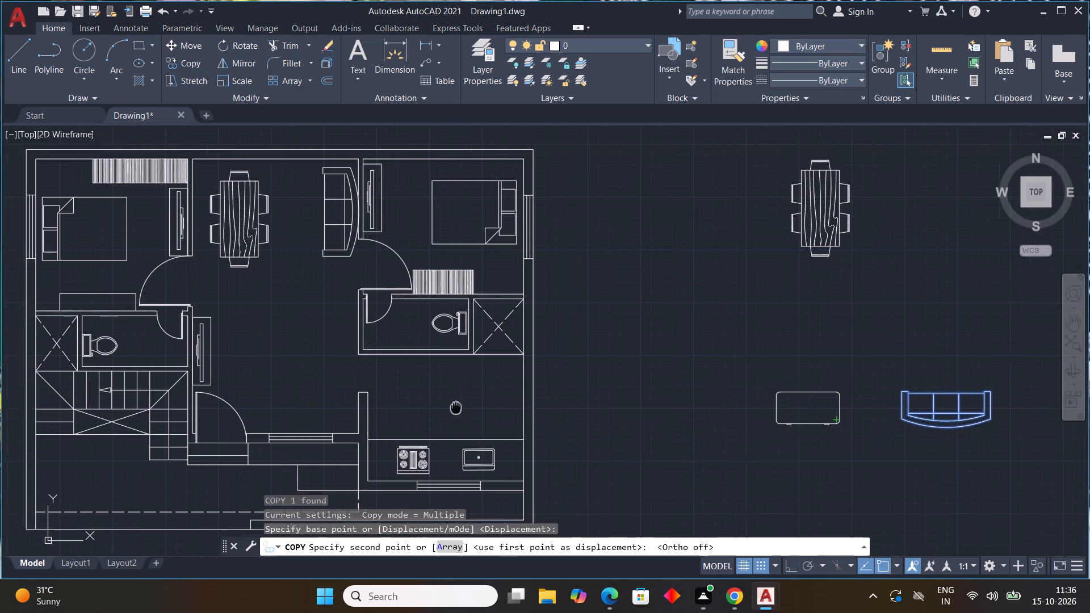
{"action": "middle_click_drag", "start_coordinate": [458, 407], "coordinate": [642, 409]}
{"action": "scroll", "coordinate": [460, 406], "scroll_direction": "up", "scroll_amount": 3}
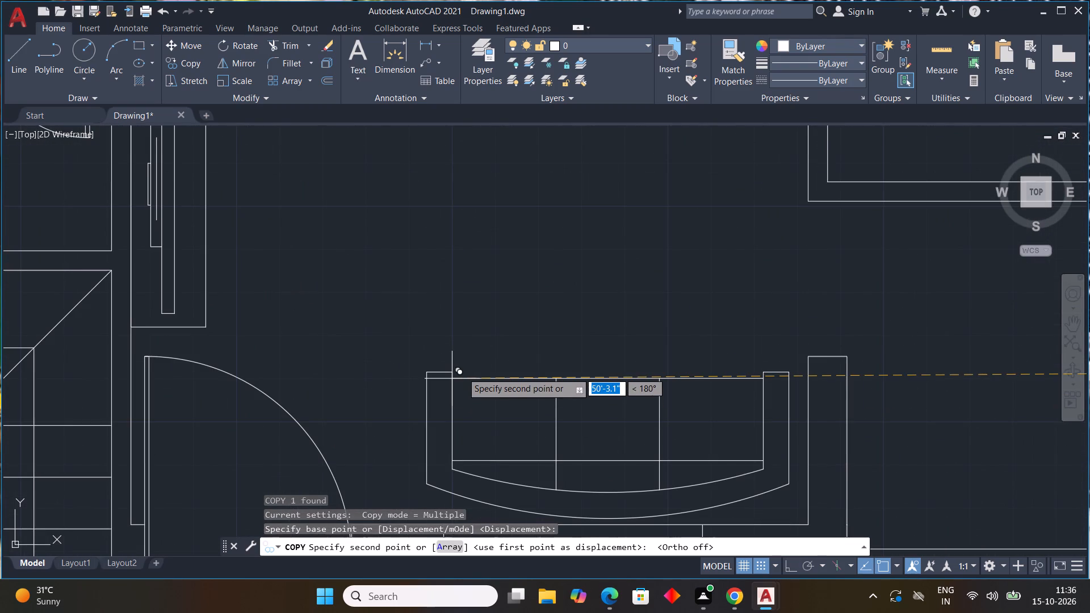
{"action": "left_click", "coordinate": [460, 372]}
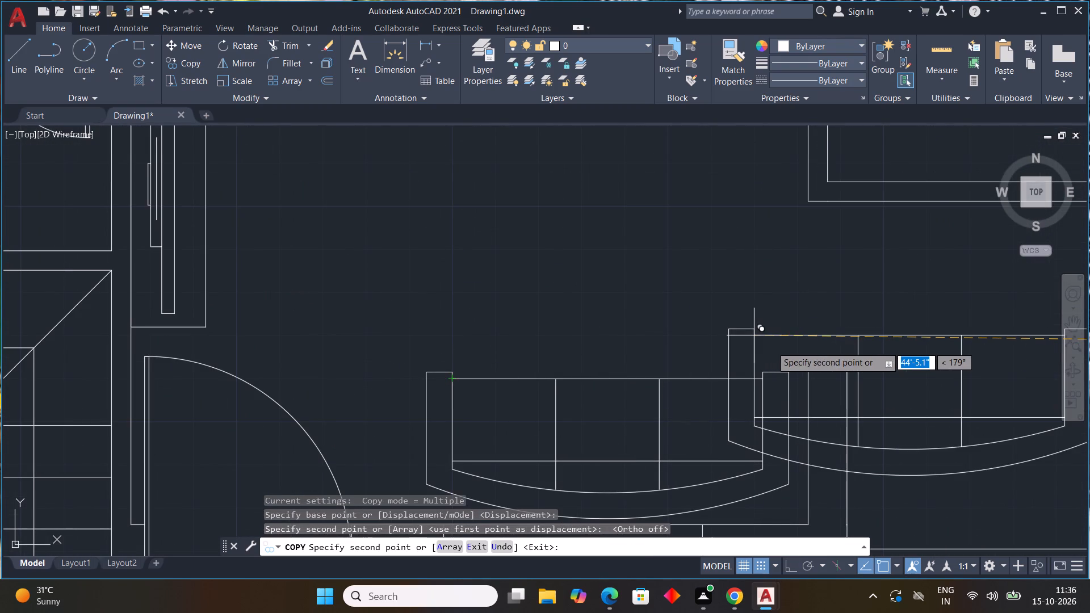
{"action": "key", "text": "Escape"}
{"action": "key", "text": "Escape"}
{"action": "key", "text": "Escape"}
{"action": "key", "text": "Escape"}
{"action": "key", "text": "Escape"}
{"action": "key", "text": "Escape"}
{"action": "key", "text": "Escape"}
{"action": "key", "text": "Escape"}
{"action": "key", "text": "Escape"}
{"action": "key", "text": "Escape"}
{"action": "key", "text": "Escape"}
{"action": "key", "text": "Escape"}
{"action": "key", "text": "Escape"}
{"action": "key", "text": "Escape"}
{"action": "key", "text": "Escape"}
{"action": "key", "text": "Escape"}
{"action": "key", "text": "Escape"}
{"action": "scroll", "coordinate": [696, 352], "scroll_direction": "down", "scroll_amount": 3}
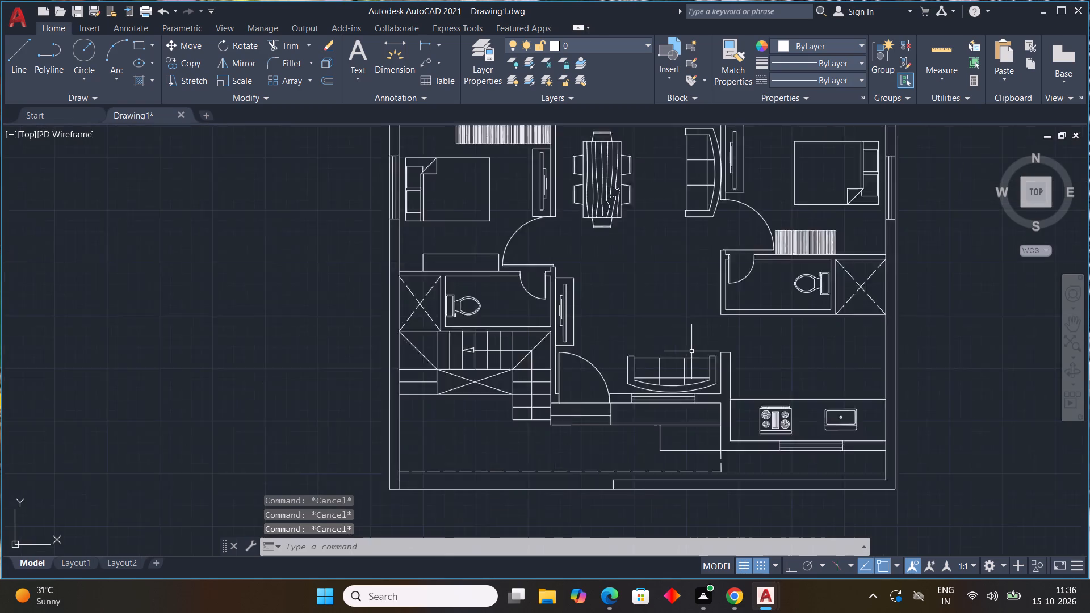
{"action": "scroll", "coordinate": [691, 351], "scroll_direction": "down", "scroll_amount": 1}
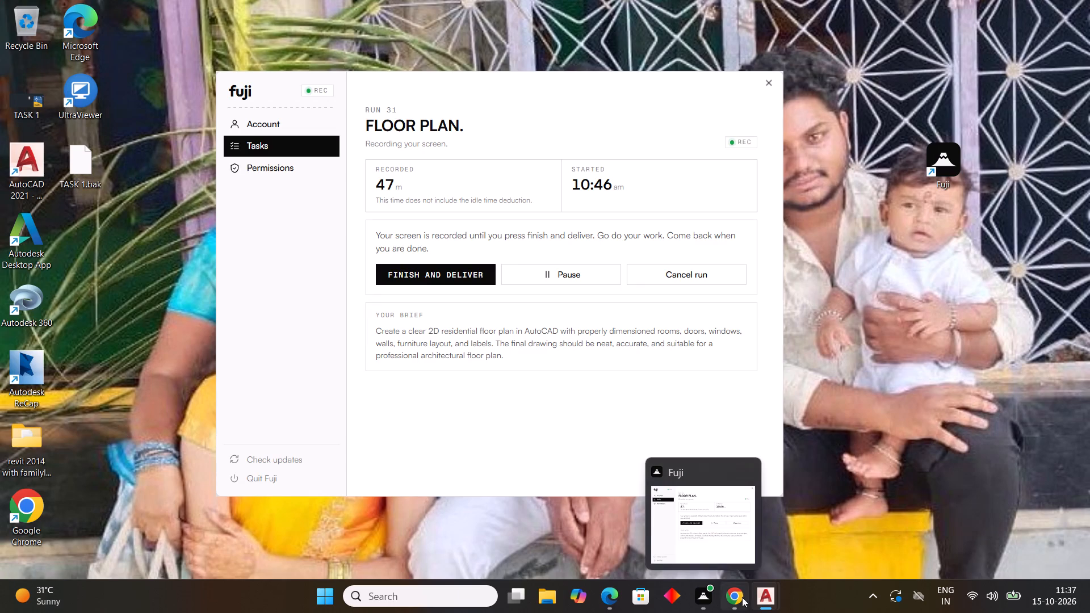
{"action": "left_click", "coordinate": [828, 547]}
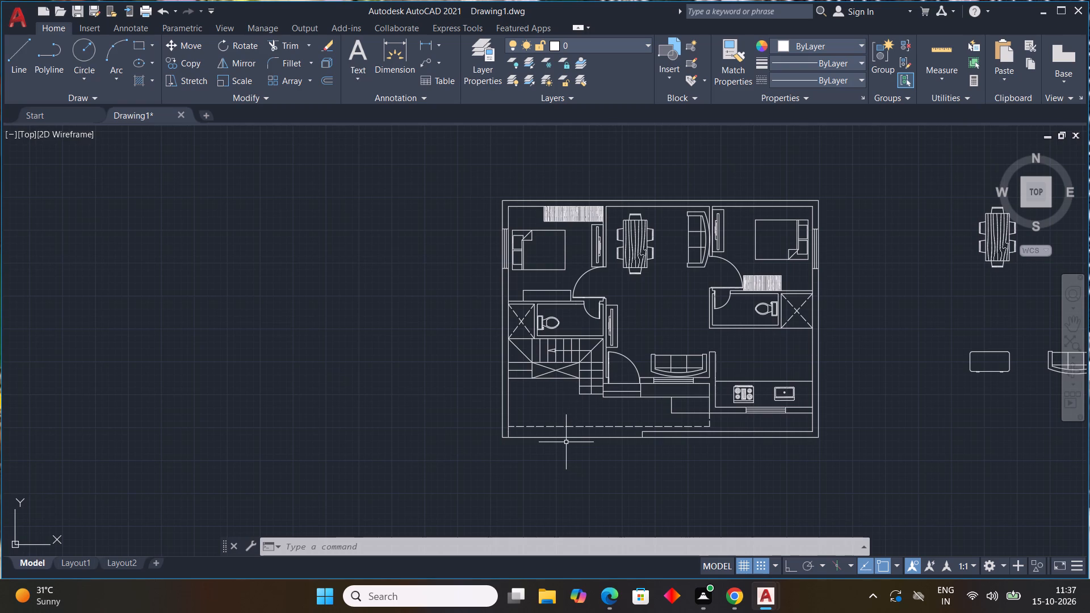
Copy the coffee table from outside the plan into the hall, centred just above the sofa by the front window.
{"action": "scroll", "coordinate": [568, 387], "scroll_direction": "down", "scroll_amount": 2}
{"action": "scroll", "coordinate": [772, 415], "scroll_direction": "up", "scroll_amount": 3}
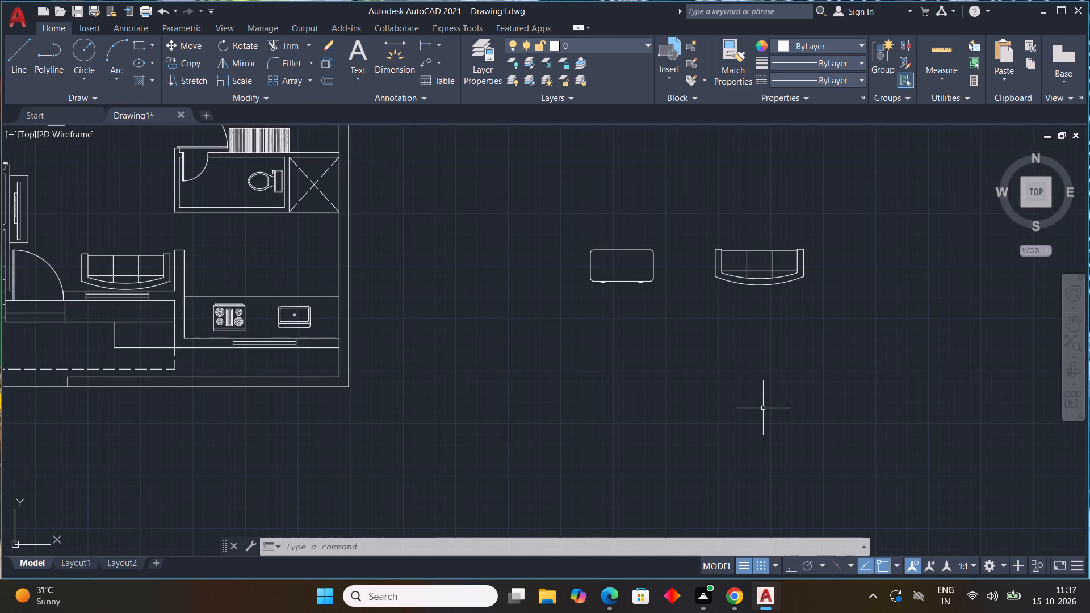
{"action": "middle_click_drag", "start_coordinate": [761, 408], "coordinate": [846, 479]}
{"action": "scroll", "coordinate": [832, 490], "scroll_direction": "down", "scroll_amount": 1}
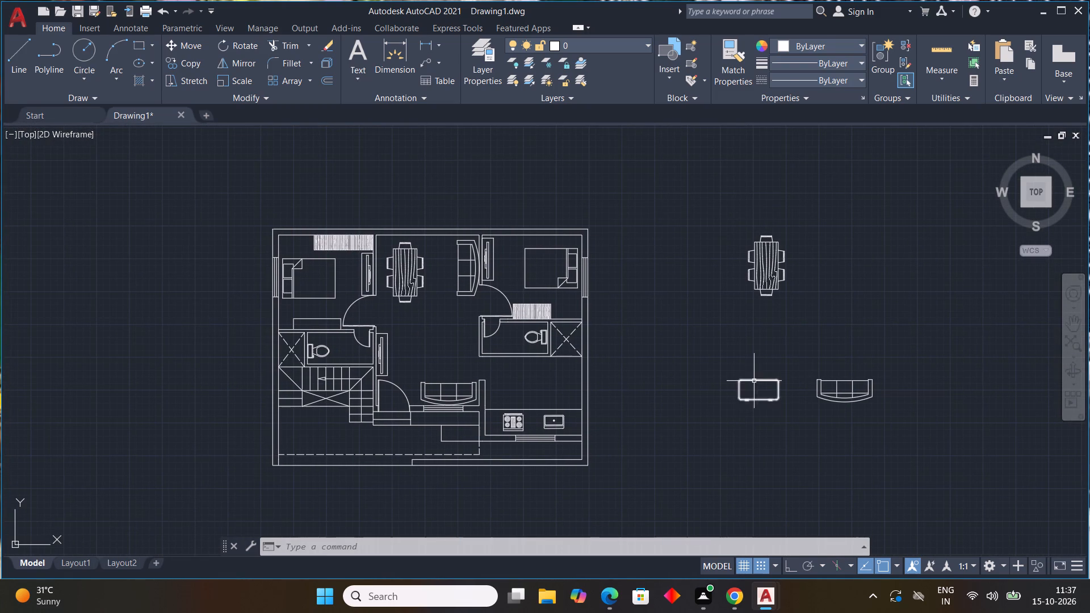
{"action": "left_click", "coordinate": [754, 381]}
{"action": "type", "text": "CO"}
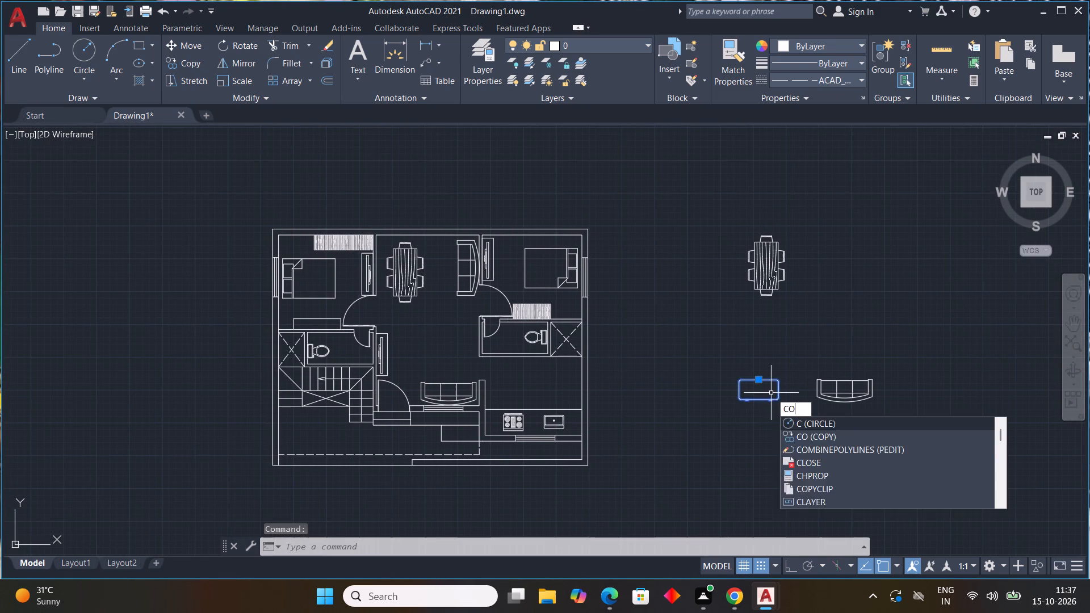
{"action": "key", "text": "space"}
{"action": "left_click", "coordinate": [762, 384]}
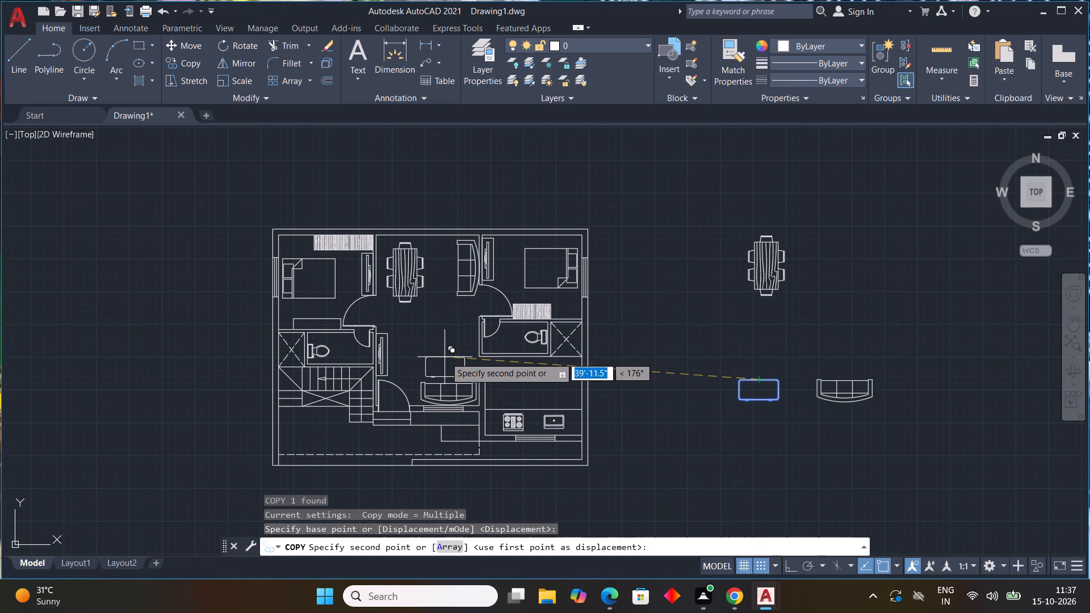
{"action": "scroll", "coordinate": [446, 355], "scroll_direction": "up", "scroll_amount": 2}
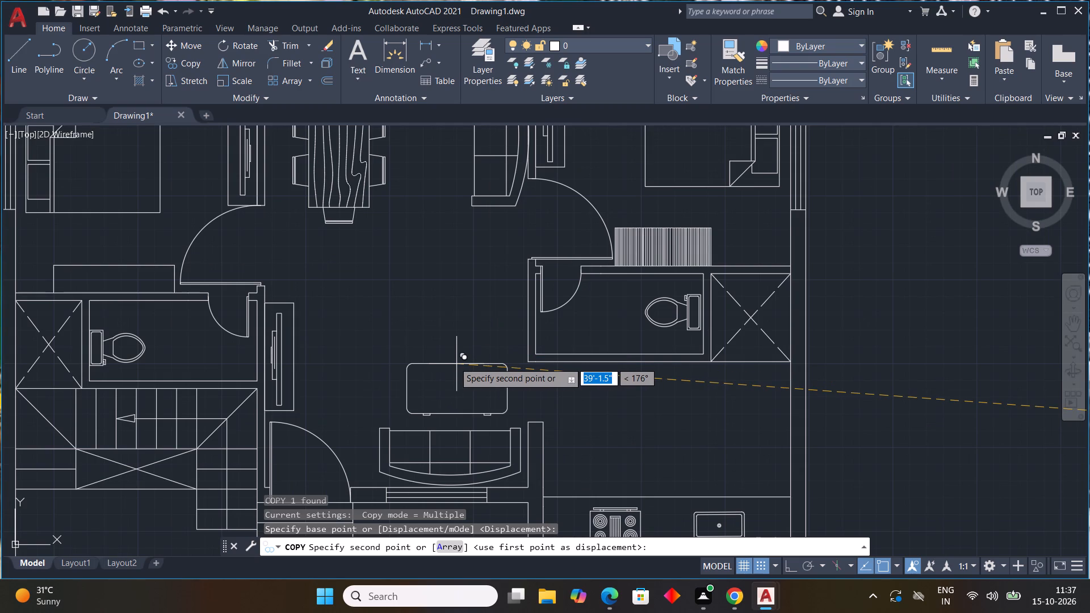
{"action": "left_click", "coordinate": [450, 360]}
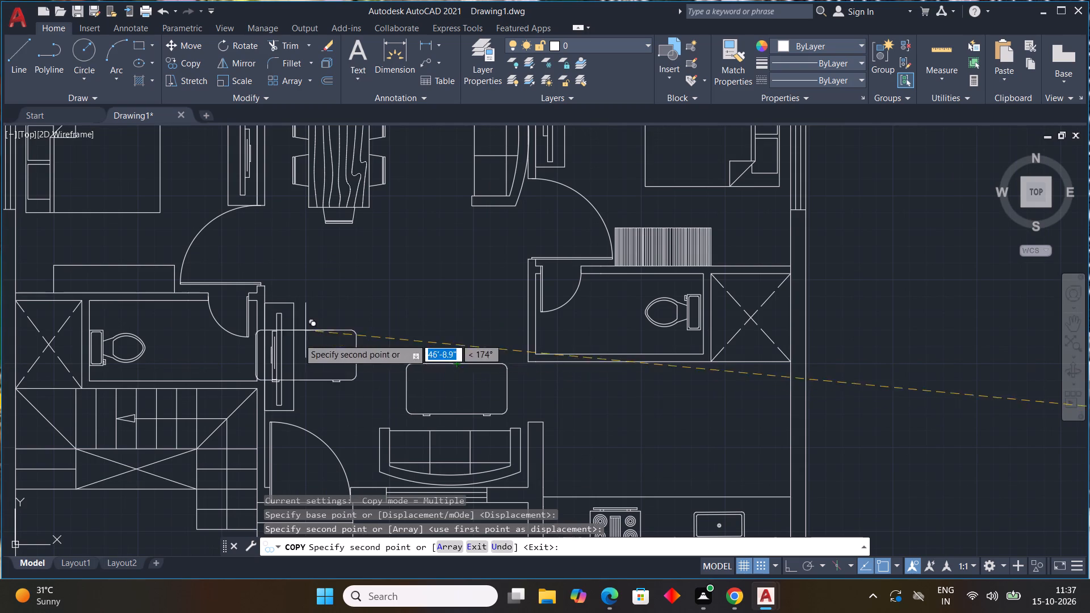
{"action": "scroll", "coordinate": [565, 376], "scroll_direction": "down", "scroll_amount": 3}
{"action": "key", "text": "Escape"}
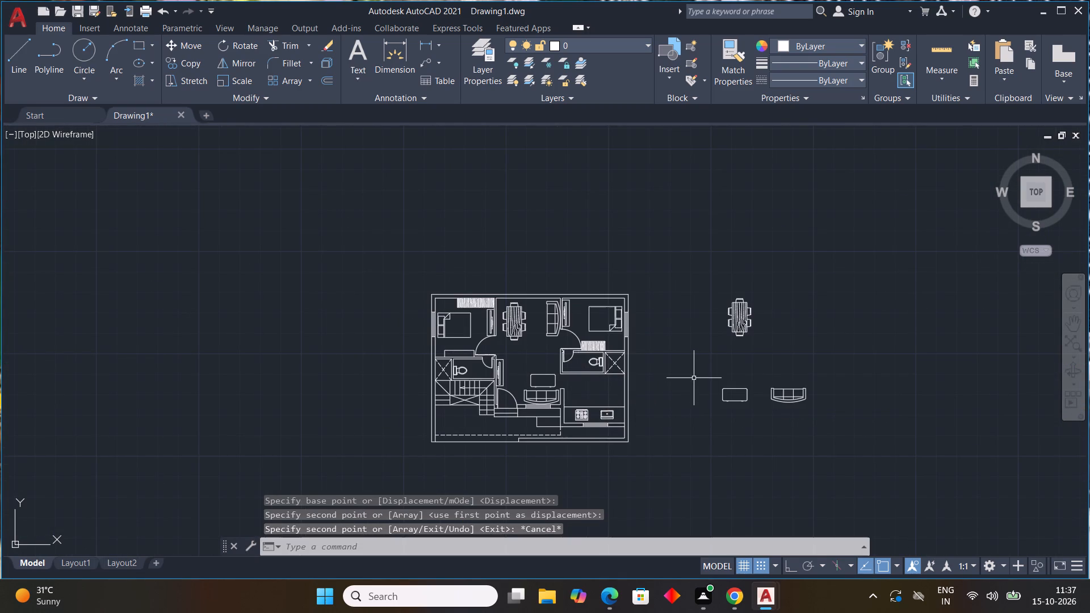
Rotate the spare coffee table outside the plan by 270° so its long side runs vertically.
{"action": "scroll", "coordinate": [733, 395], "scroll_direction": "up", "scroll_amount": 3}
{"action": "left_click_drag", "start_coordinate": [811, 339], "coordinate": [741, 414]}
{"action": "left_click", "coordinate": [651, 451]}
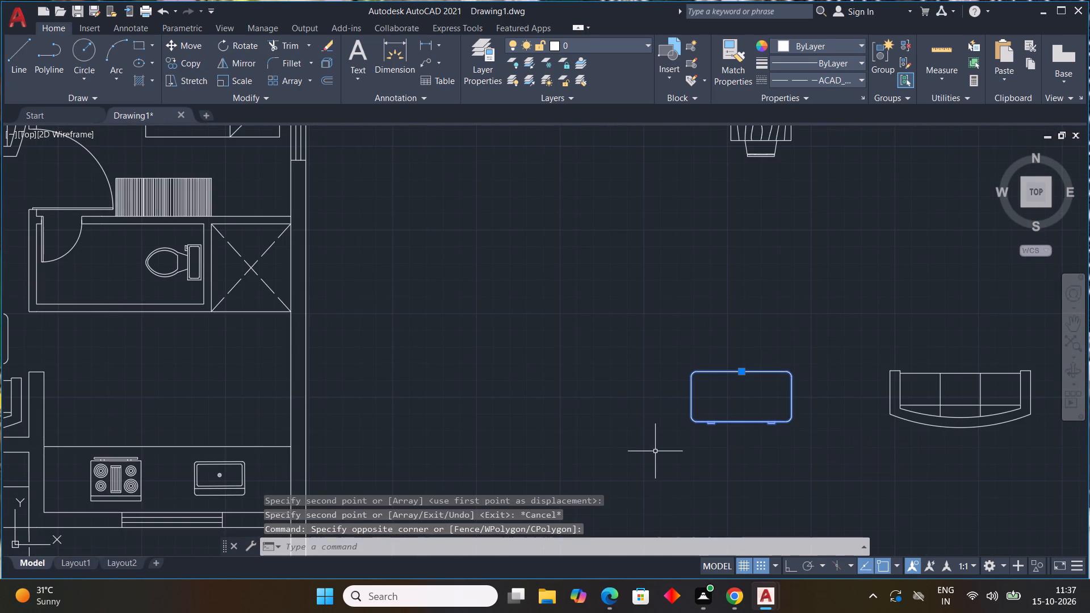
{"action": "type", "text": "RO"}
{"action": "key", "text": "space"}
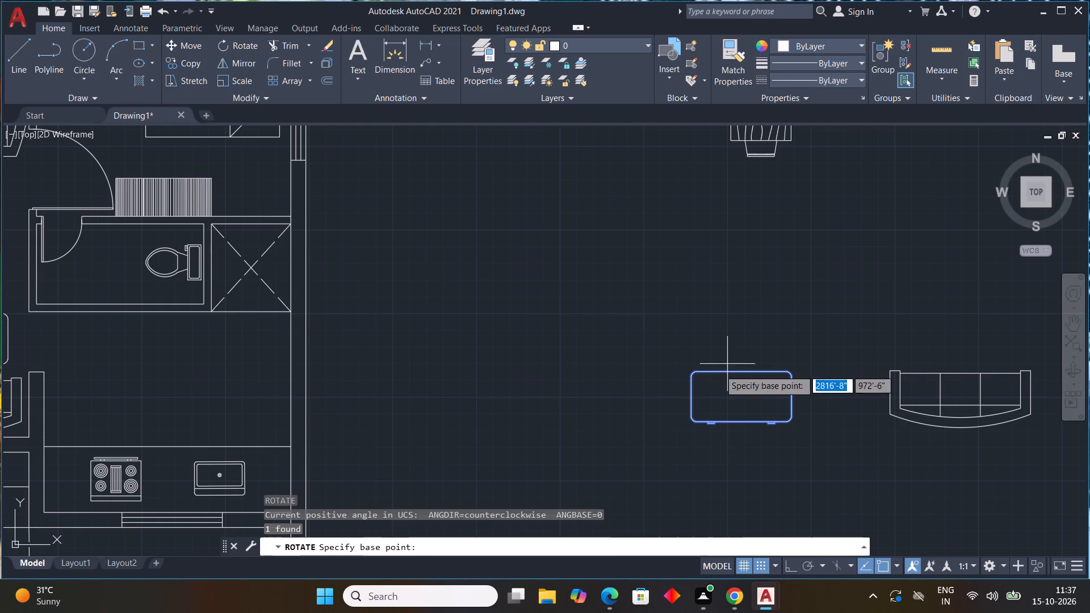
{"action": "left_click_drag", "start_coordinate": [775, 370], "coordinate": [774, 379]}
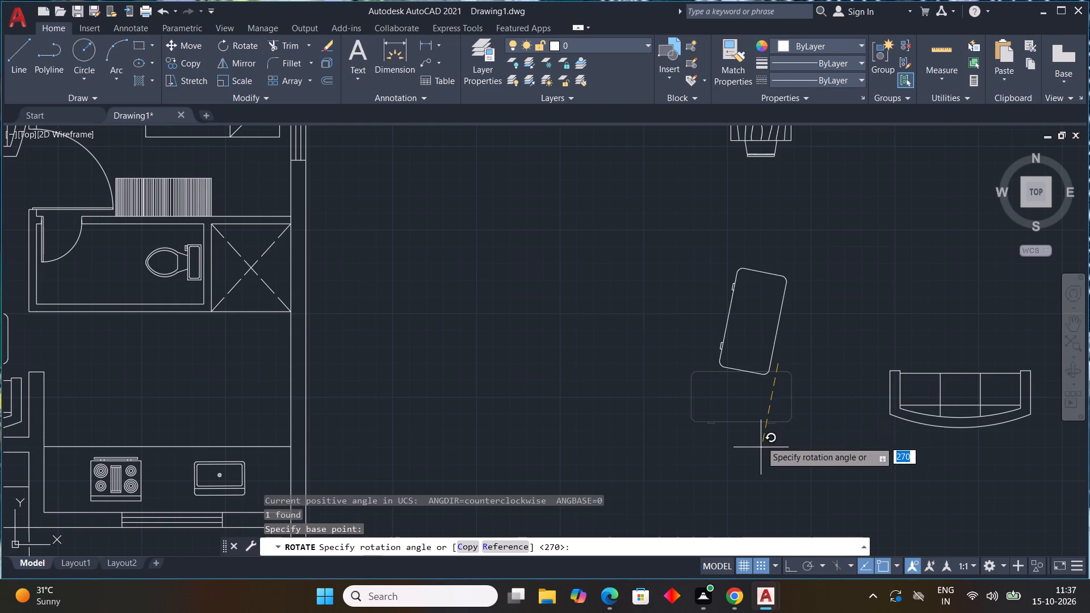
{"action": "left_click", "coordinate": [781, 434]}
Copy the rotated coffee table into the hall between the dining table and the sofa against the upper-right bedroom wall.
{"action": "left_click_drag", "start_coordinate": [790, 258], "coordinate": [776, 281]}
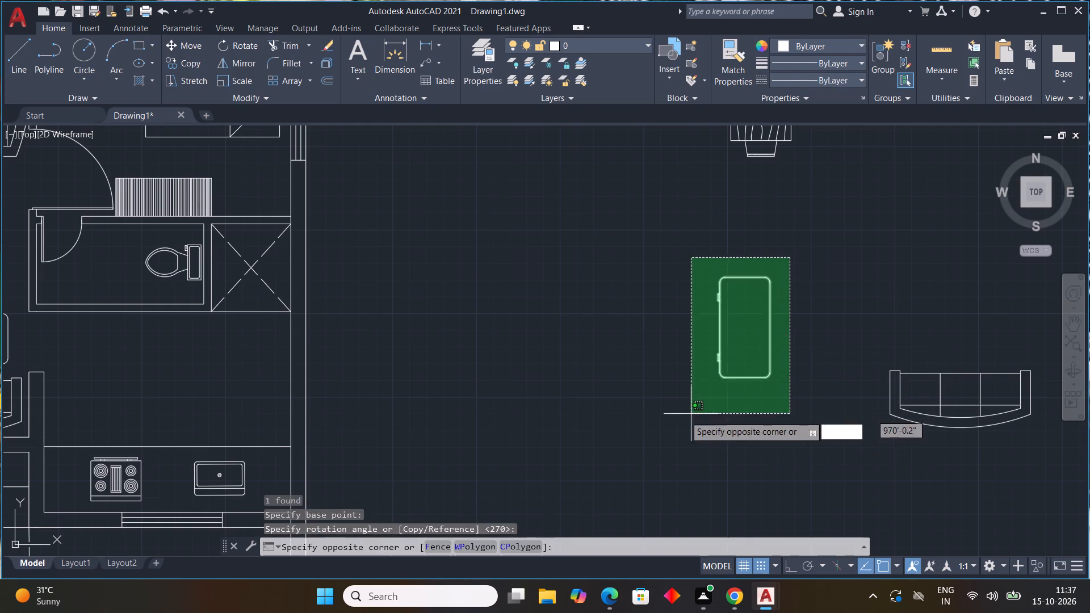
{"action": "left_click", "coordinate": [684, 422]}
{"action": "type", "text": "CO"}
{"action": "key", "text": "space"}
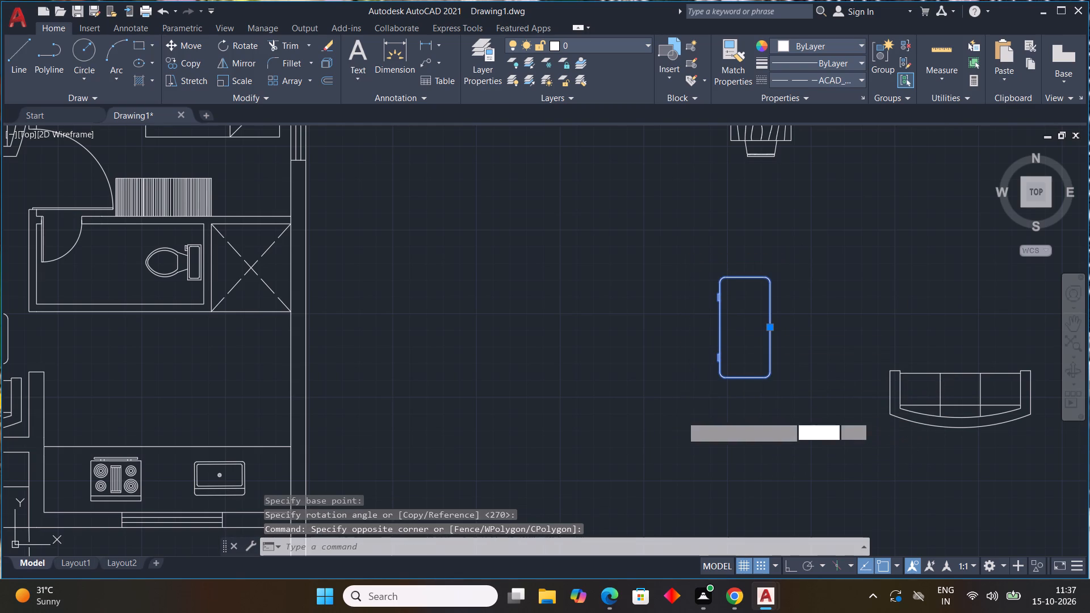
{"action": "left_click_drag", "start_coordinate": [723, 375], "coordinate": [718, 372]}
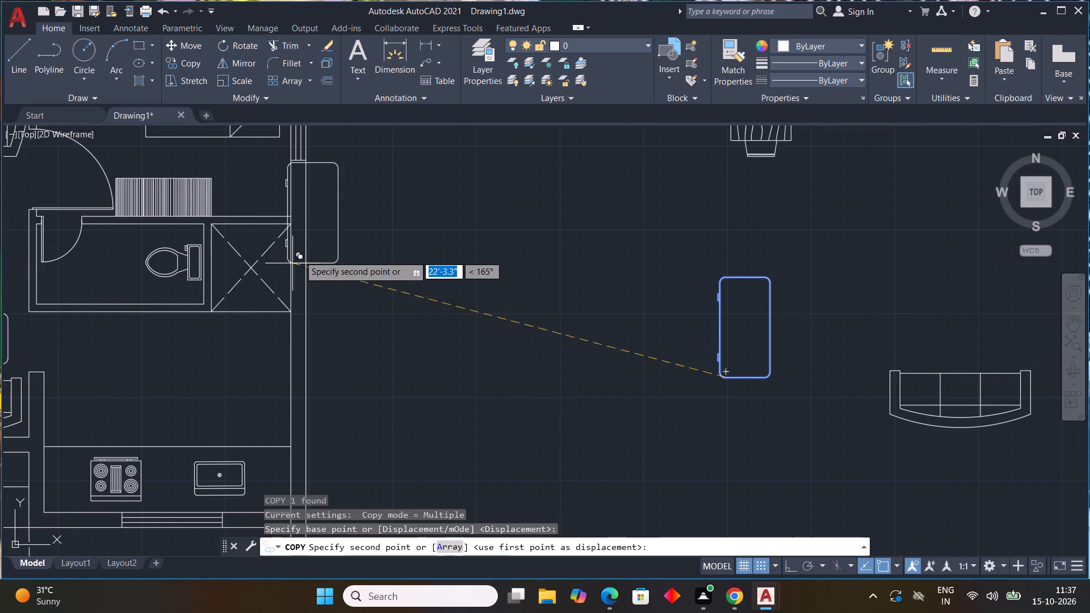
{"action": "middle_click_drag", "start_coordinate": [328, 254], "coordinate": [808, 380]}
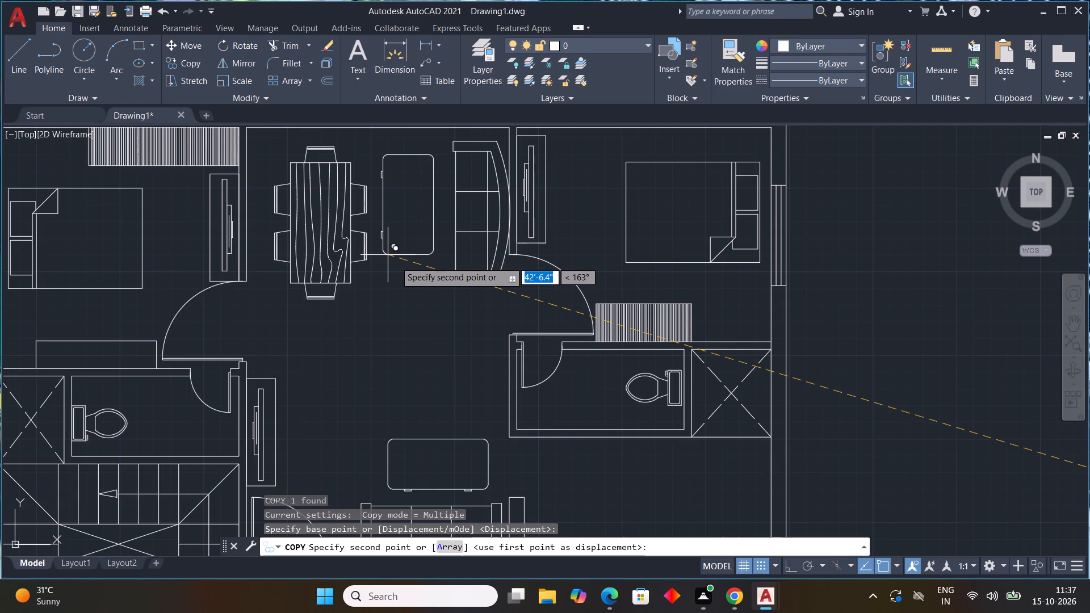
{"action": "scroll", "coordinate": [398, 264], "scroll_direction": "up", "scroll_amount": 3}
{"action": "scroll", "coordinate": [398, 264], "scroll_direction": "down", "scroll_amount": 1}
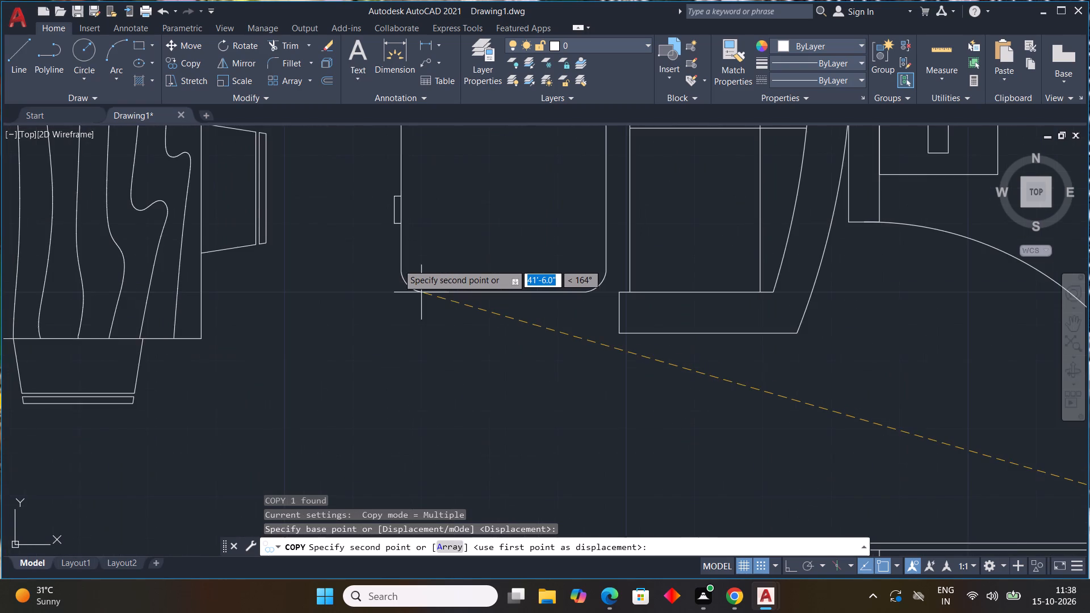
{"action": "scroll", "coordinate": [398, 264], "scroll_direction": "down", "scroll_amount": 1}
{"action": "middle_click_drag", "start_coordinate": [398, 264], "coordinate": [424, 349]}
{"action": "scroll", "coordinate": [424, 349], "scroll_direction": "up", "scroll_amount": 1}
{"action": "left_click", "coordinate": [401, 331]}
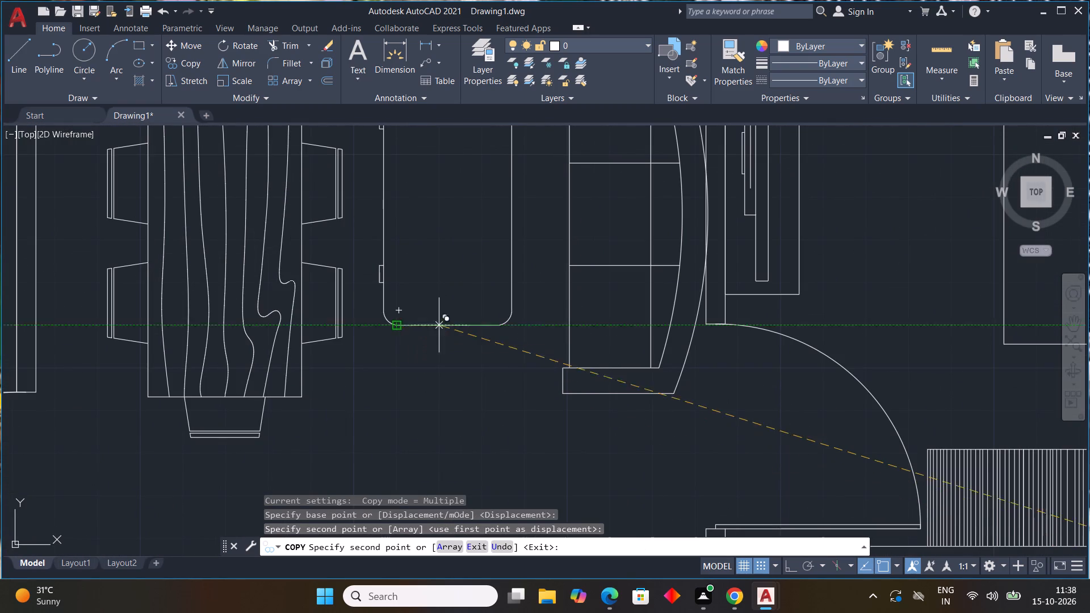
{"action": "key", "text": "Escape"}
Add a multiline text label over the upper-left bedroom's bed reading BED ROOM with 12'0"X12'0" on the second line.
{"action": "scroll", "coordinate": [494, 367], "scroll_direction": "down", "scroll_amount": 4}
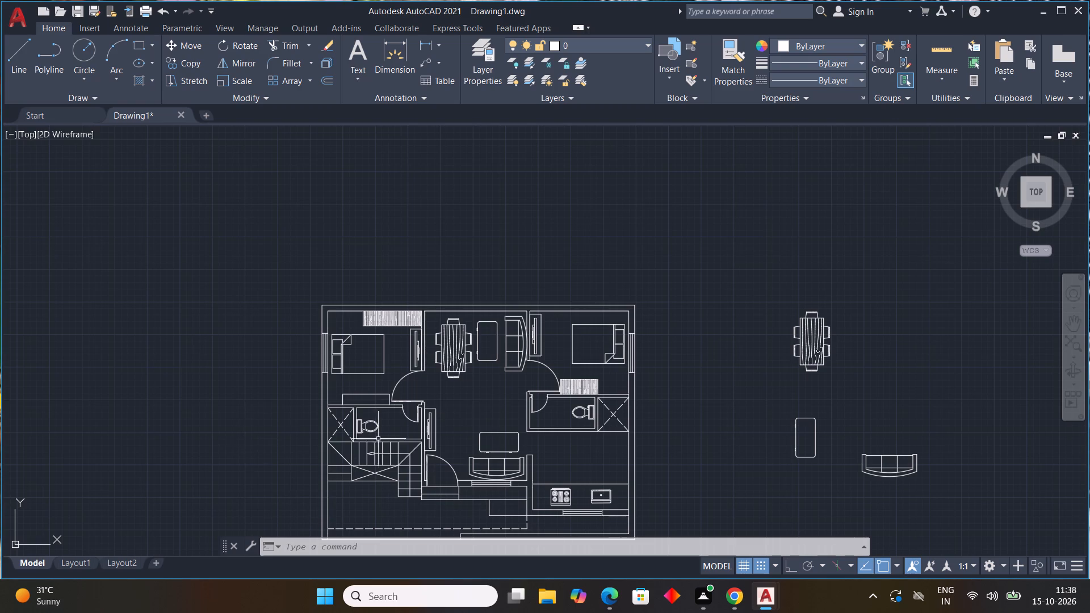
{"action": "scroll", "coordinate": [529, 355], "scroll_direction": "down", "scroll_amount": 3}
{"action": "scroll", "coordinate": [522, 380], "scroll_direction": "up", "scroll_amount": 4}
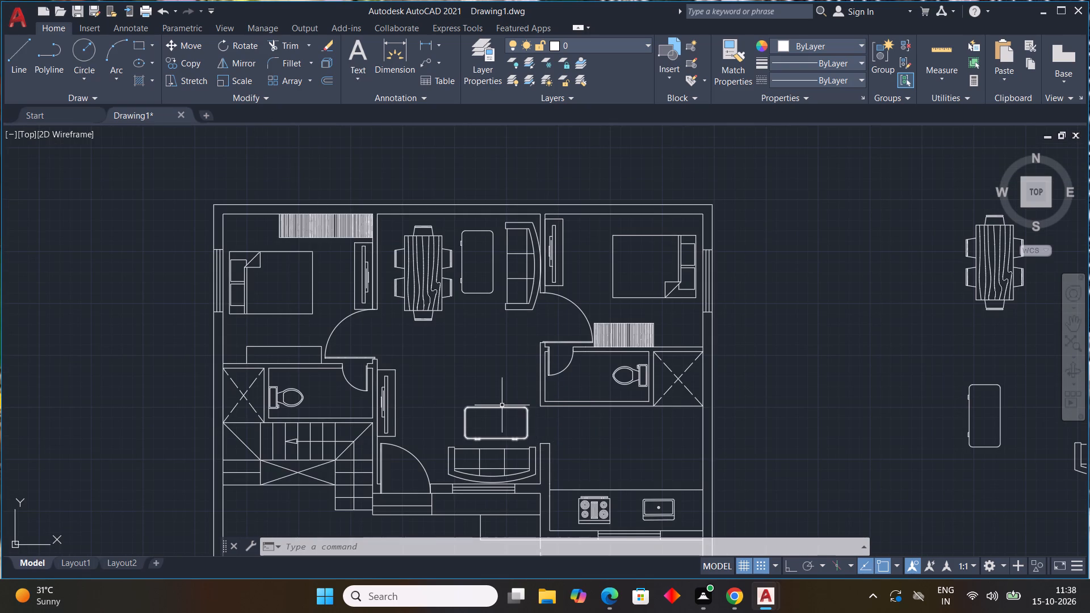
{"action": "scroll", "coordinate": [498, 405], "scroll_direction": "up", "scroll_amount": 3}
{"action": "scroll", "coordinate": [388, 287], "scroll_direction": "down", "scroll_amount": 4}
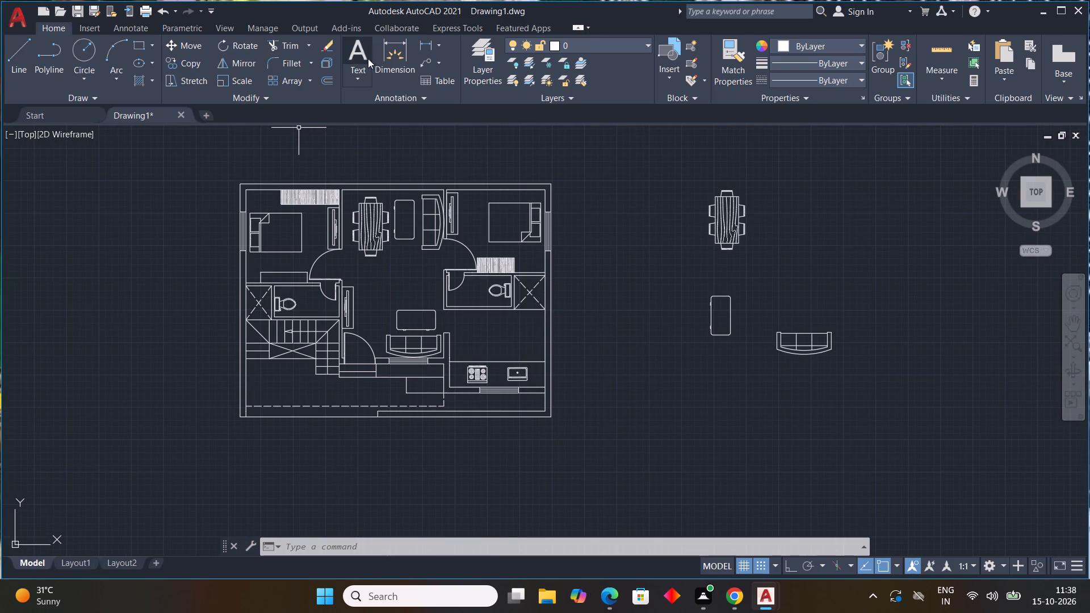
{"action": "left_click", "coordinate": [364, 56]}
{"action": "scroll", "coordinate": [286, 234], "scroll_direction": "up", "scroll_amount": 1}
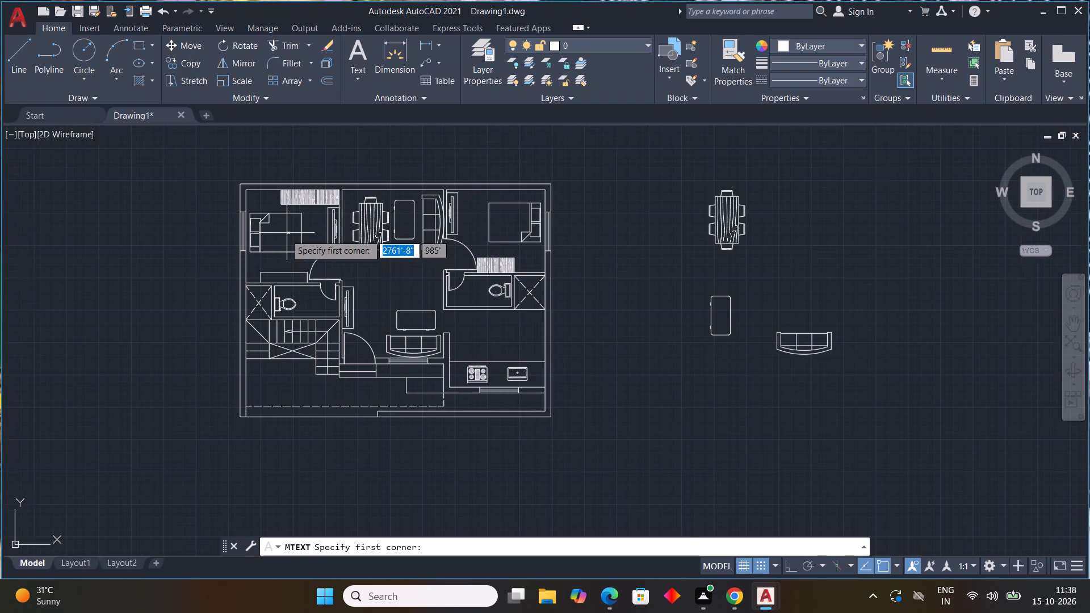
{"action": "scroll", "coordinate": [286, 234], "scroll_direction": "up", "scroll_amount": 3}
{"action": "middle_click_drag", "start_coordinate": [296, 234], "coordinate": [335, 258]}
{"action": "scroll", "coordinate": [296, 234], "scroll_direction": "down", "scroll_amount": 2}
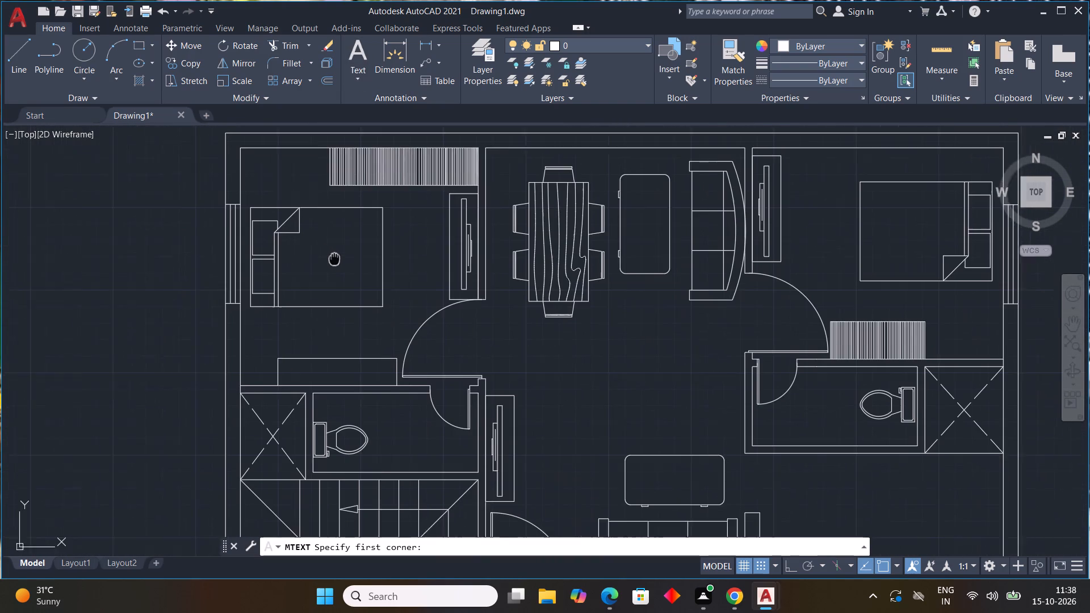
{"action": "middle_click_drag", "start_coordinate": [335, 258], "coordinate": [347, 258]}
{"action": "left_click", "coordinate": [324, 236]}
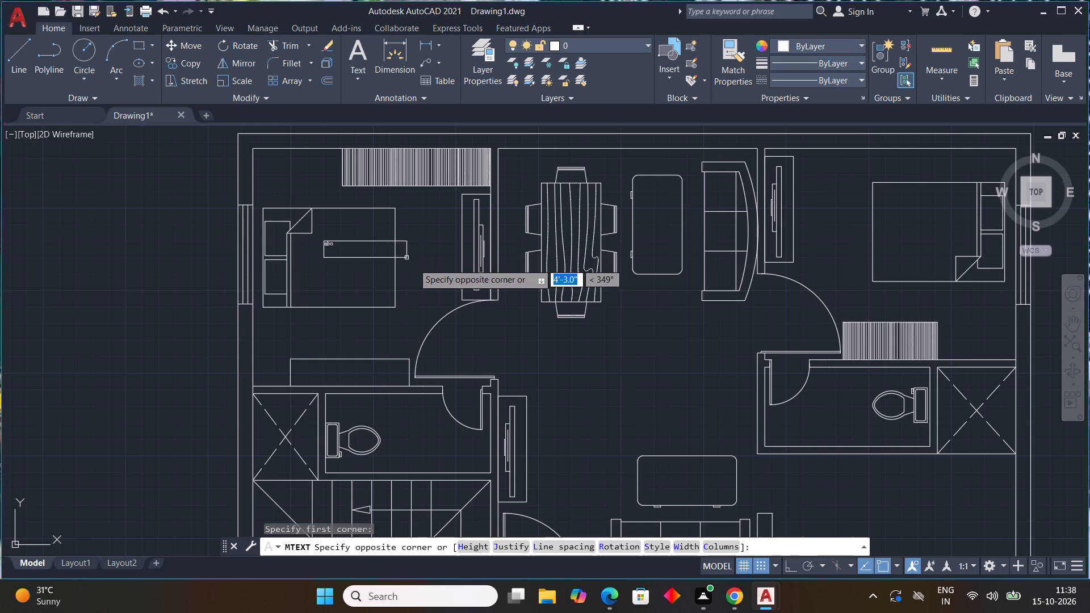
{"action": "left_click", "coordinate": [435, 298]}
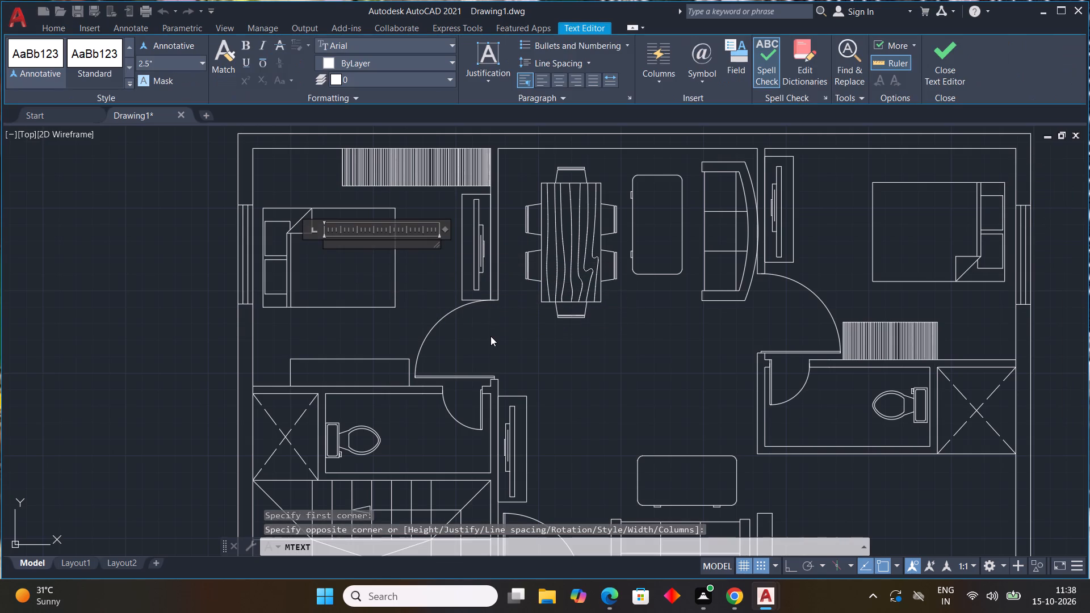
{"action": "type", "text": "BE"}
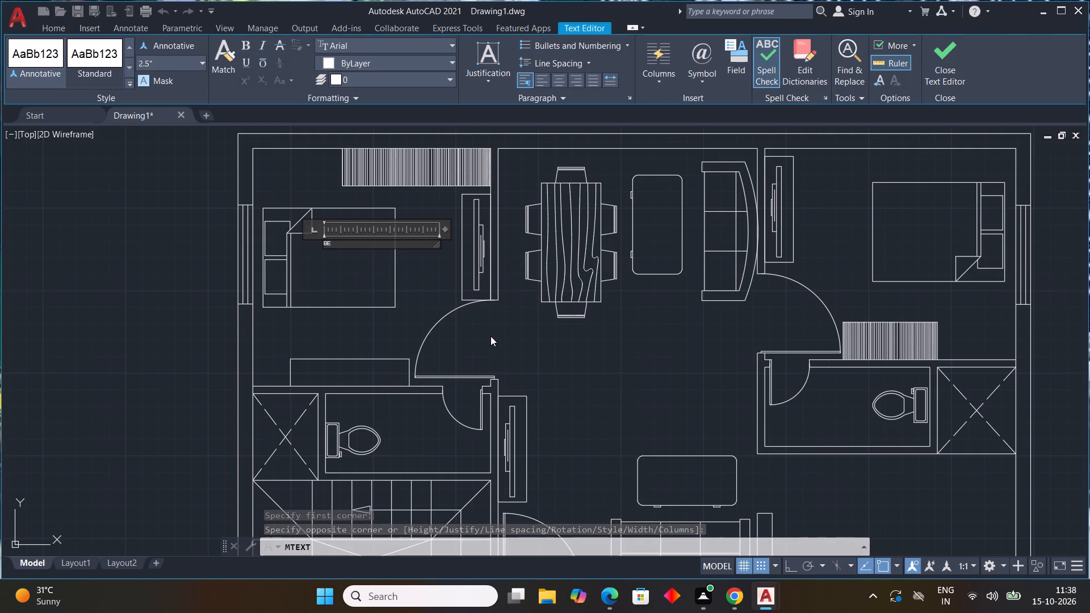
{"action": "type", "text": "D"}
{"action": "key", "text": "space"}
{"action": "type", "text": "ROOM"}
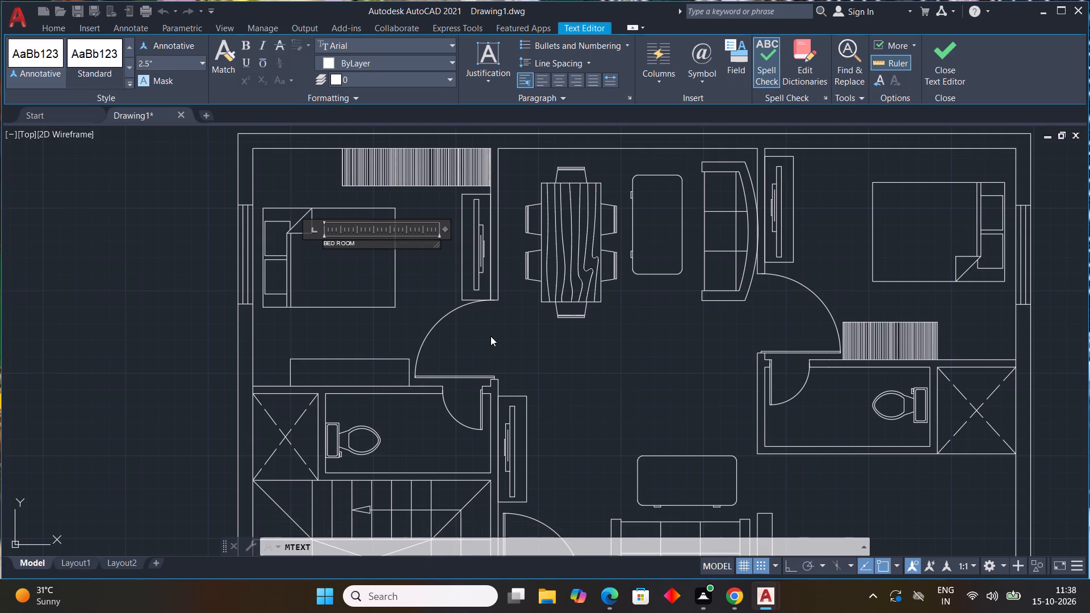
{"action": "key", "text": "Return"}
{"action": "type", "text": "12"}
{"action": "type", "text": "'0"}
{"action": "key", "text": "shift+quotedbl"}
{"action": "key", "text": "x"}
{"action": "type", "text": "12'0"}
{"action": "key", "text": "shift+quotedbl"}
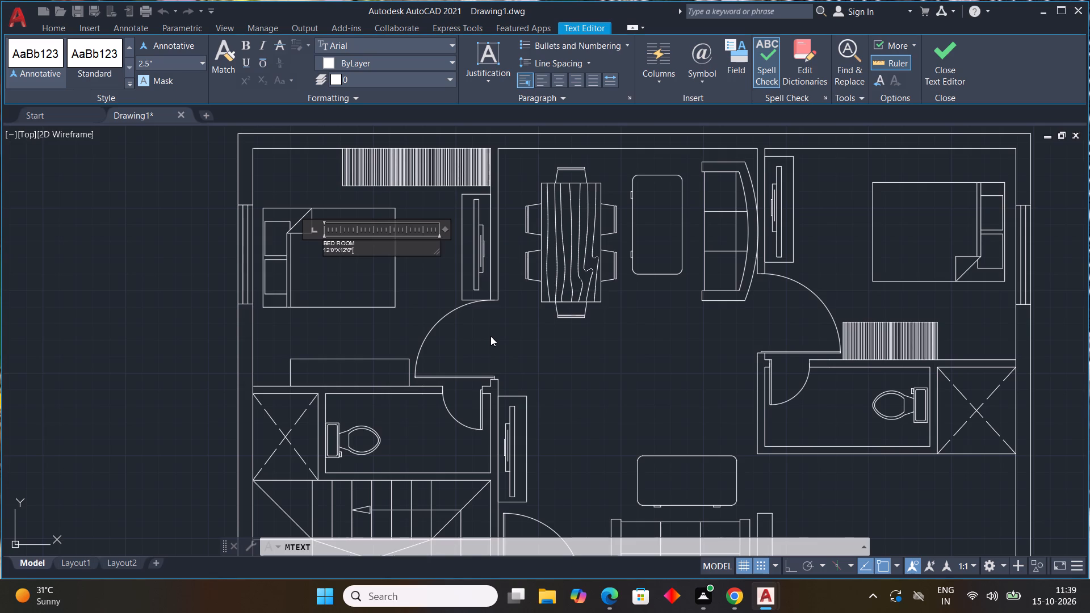
{"action": "left_click", "coordinate": [345, 275]}
Set the text height of the BED ROOM label to 9" in its properties.
{"action": "left_click", "coordinate": [338, 247]}
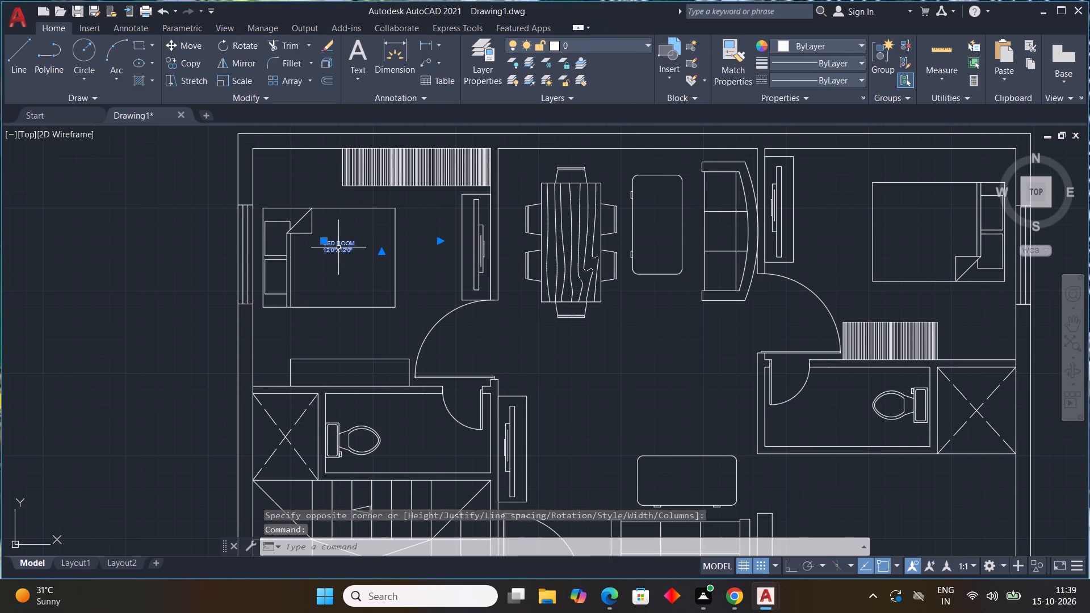
{"action": "right_click", "coordinate": [337, 246]}
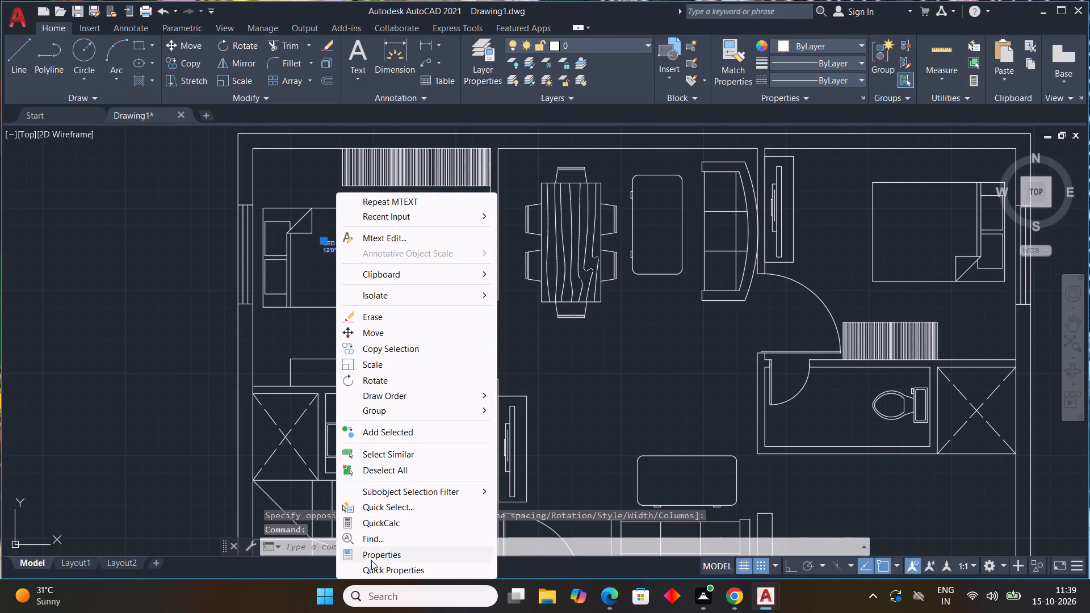
{"action": "left_click", "coordinate": [372, 555]}
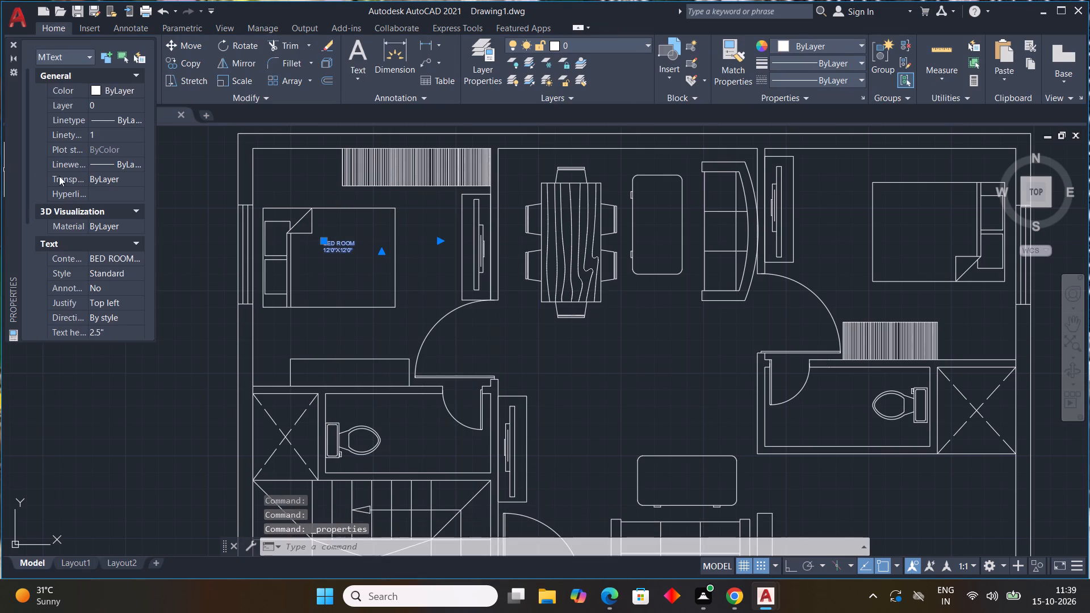
{"action": "scroll", "coordinate": [124, 171], "scroll_direction": "down", "scroll_amount": 4}
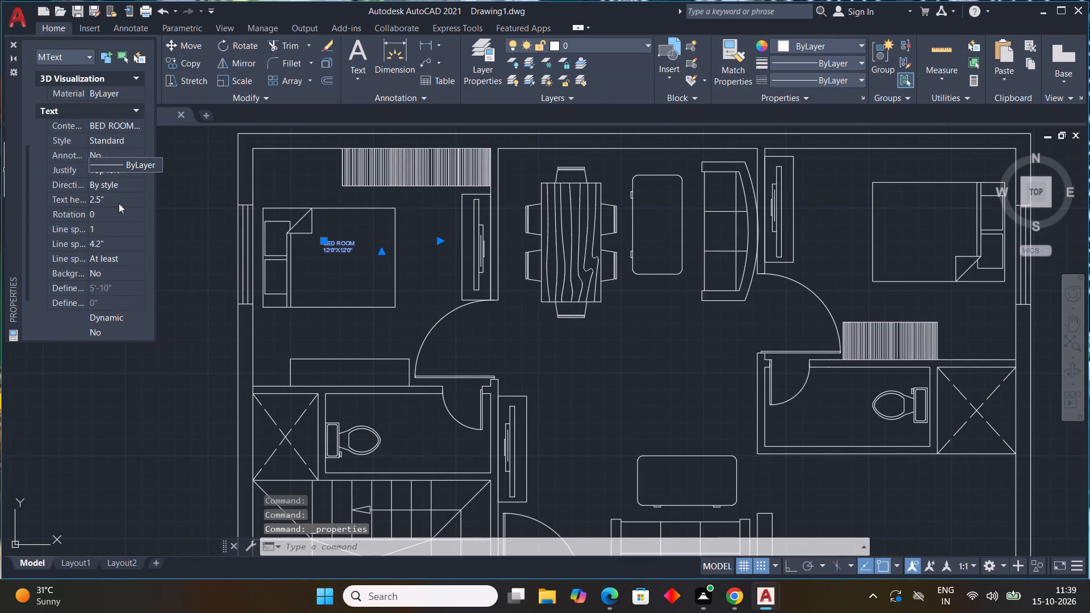
{"action": "left_click", "coordinate": [119, 203]}
{"action": "left_click_drag", "start_coordinate": [124, 198], "coordinate": [0, 170]}
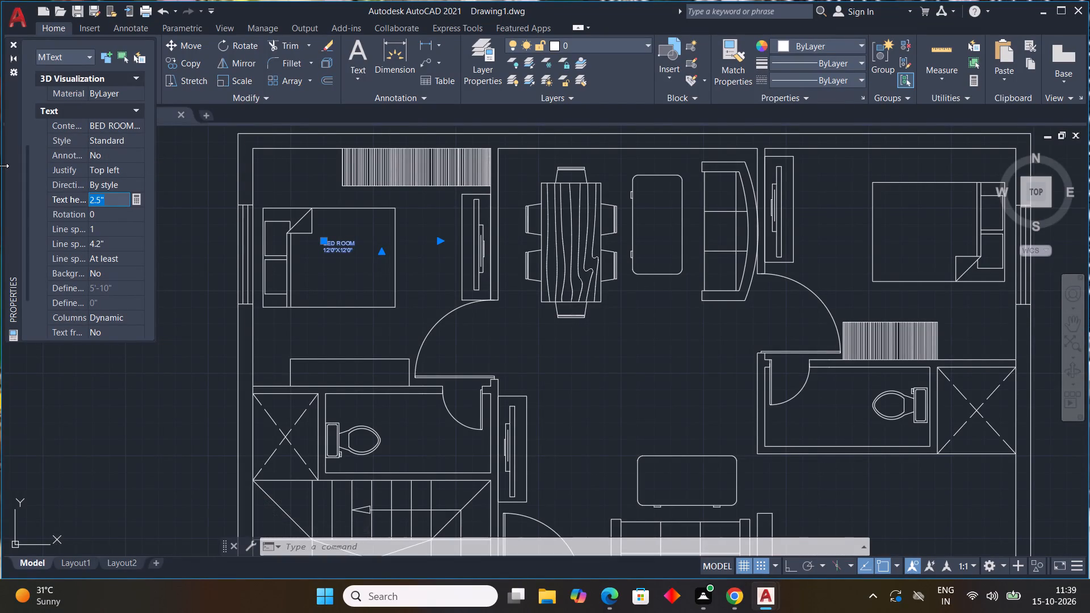
{"action": "key", "text": "9"}
{"action": "key", "text": "shift+quotedbl"}
{"action": "key", "text": "Return"}
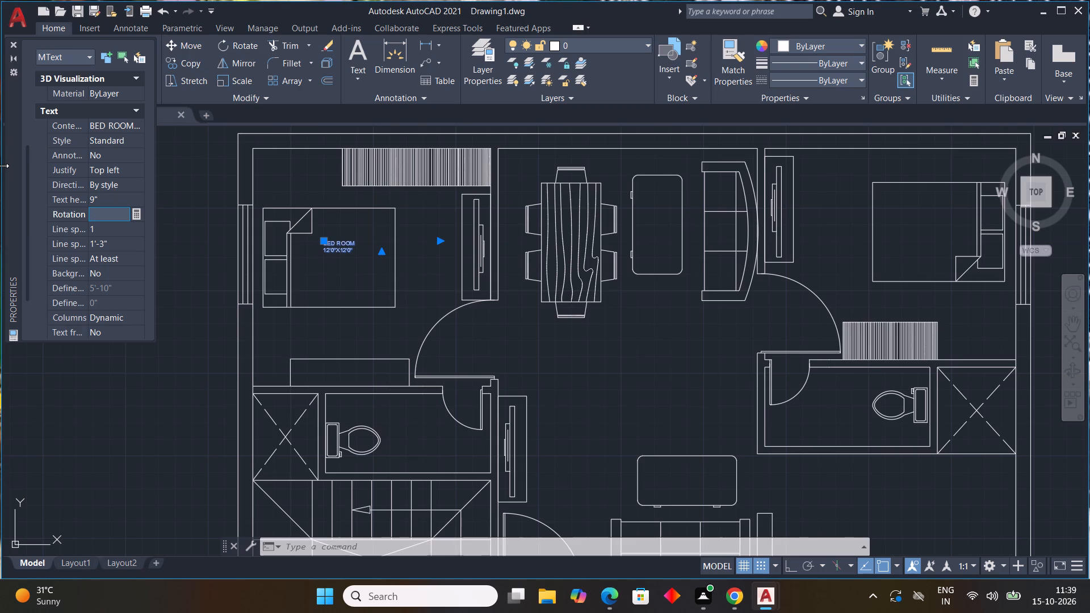
Move the BED ROOM label in the upper-left bedroom slightly left so it sits more over the bed.
{"action": "key", "text": "Escape"}
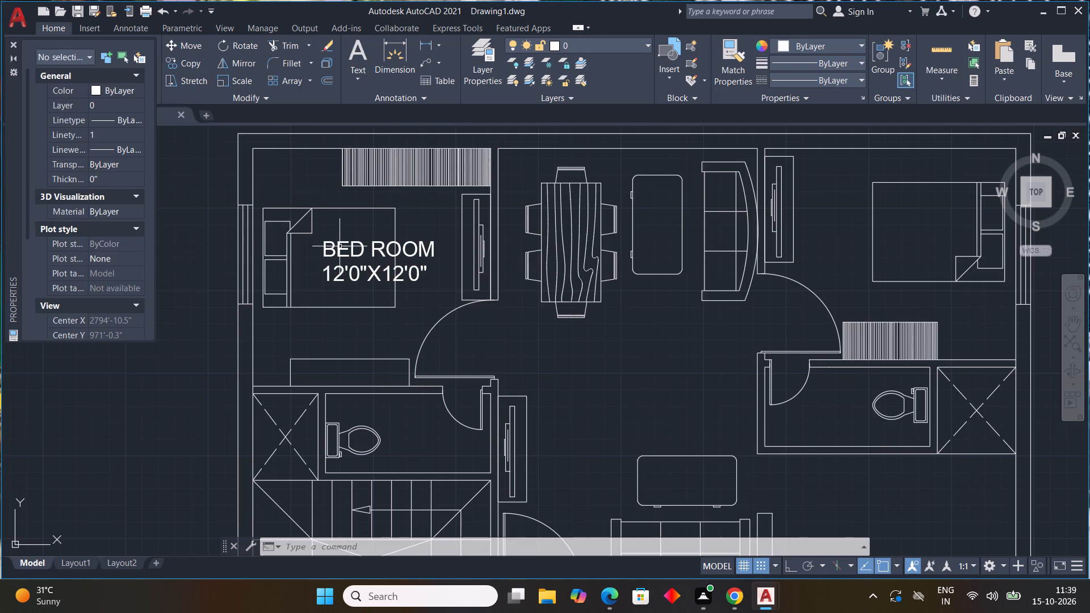
{"action": "scroll", "coordinate": [334, 249], "scroll_direction": "down", "scroll_amount": 1}
{"action": "left_click", "coordinate": [332, 251]}
{"action": "scroll", "coordinate": [339, 252], "scroll_direction": "up", "scroll_amount": 4}
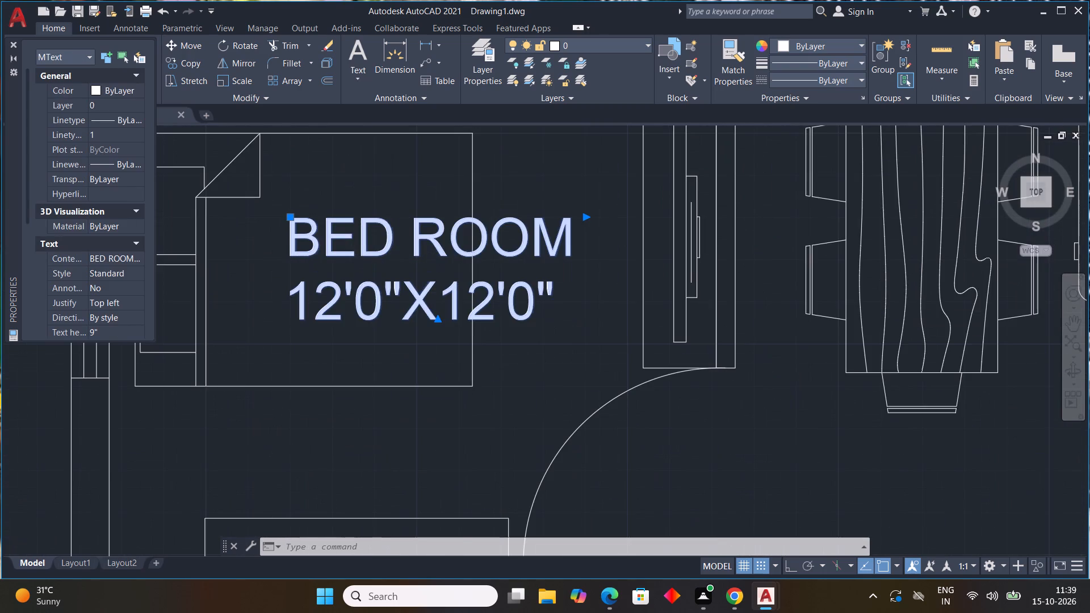
{"action": "left_click_drag", "start_coordinate": [263, 194], "coordinate": [246, 193]}
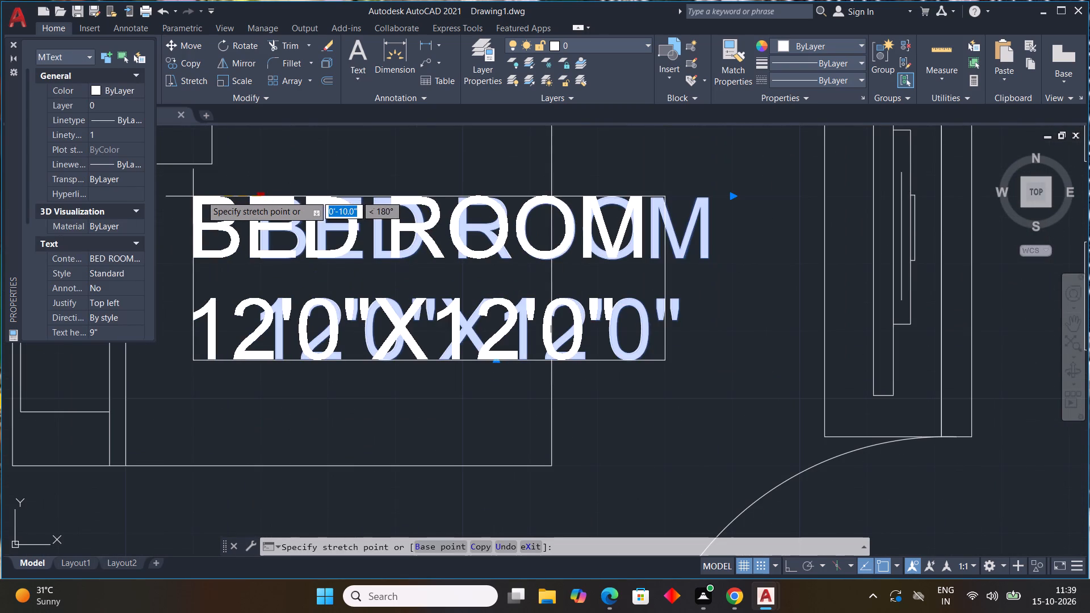
{"action": "scroll", "coordinate": [215, 201], "scroll_direction": "down", "scroll_amount": 2}
{"action": "left_click", "coordinate": [202, 207]}
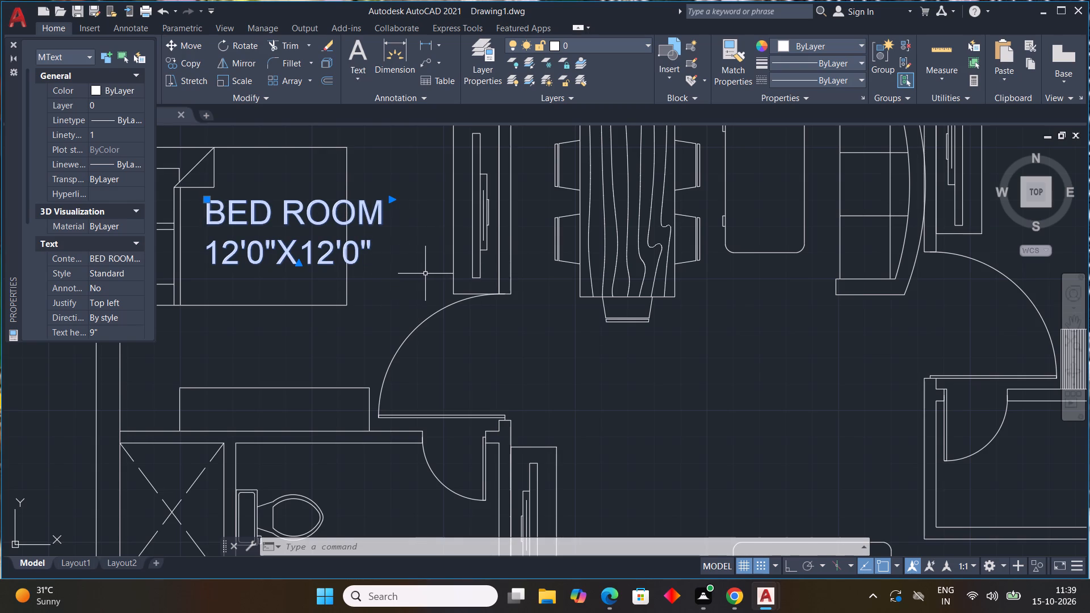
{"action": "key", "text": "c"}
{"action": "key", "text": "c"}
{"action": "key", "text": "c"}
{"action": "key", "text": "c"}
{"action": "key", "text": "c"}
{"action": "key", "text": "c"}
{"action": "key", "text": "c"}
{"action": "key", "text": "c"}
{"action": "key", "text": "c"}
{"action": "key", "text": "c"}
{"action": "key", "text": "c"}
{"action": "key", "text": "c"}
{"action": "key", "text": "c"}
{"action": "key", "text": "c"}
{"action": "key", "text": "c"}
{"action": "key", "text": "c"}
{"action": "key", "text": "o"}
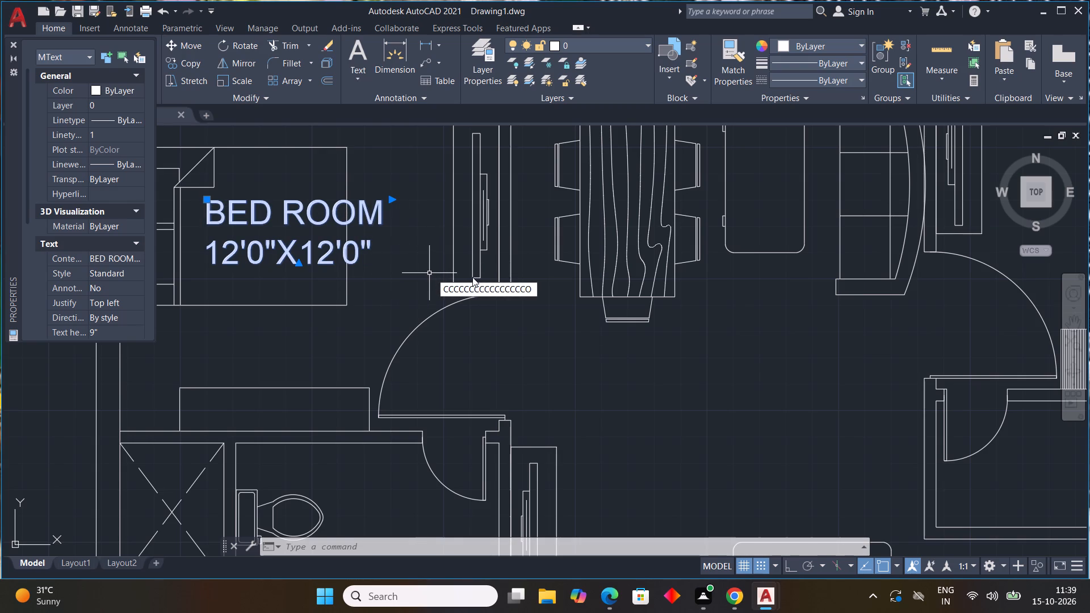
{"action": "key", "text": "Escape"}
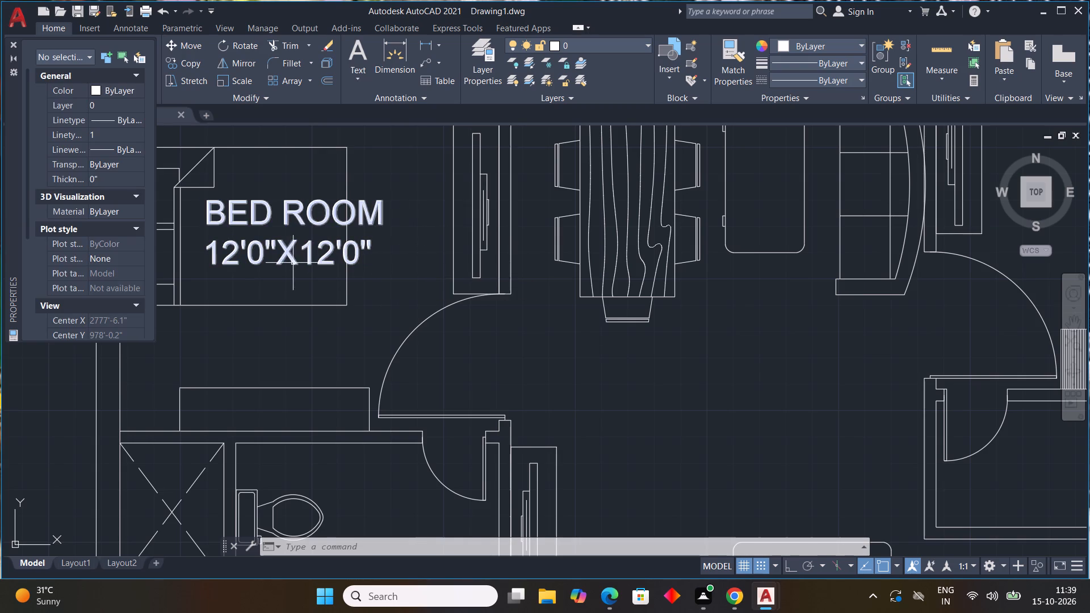
Copy the BED ROOM label from the upper-left bedroom into the toilet directly below that bedroom.
{"action": "left_click", "coordinate": [301, 258]}
{"action": "left_click", "coordinate": [294, 205]}
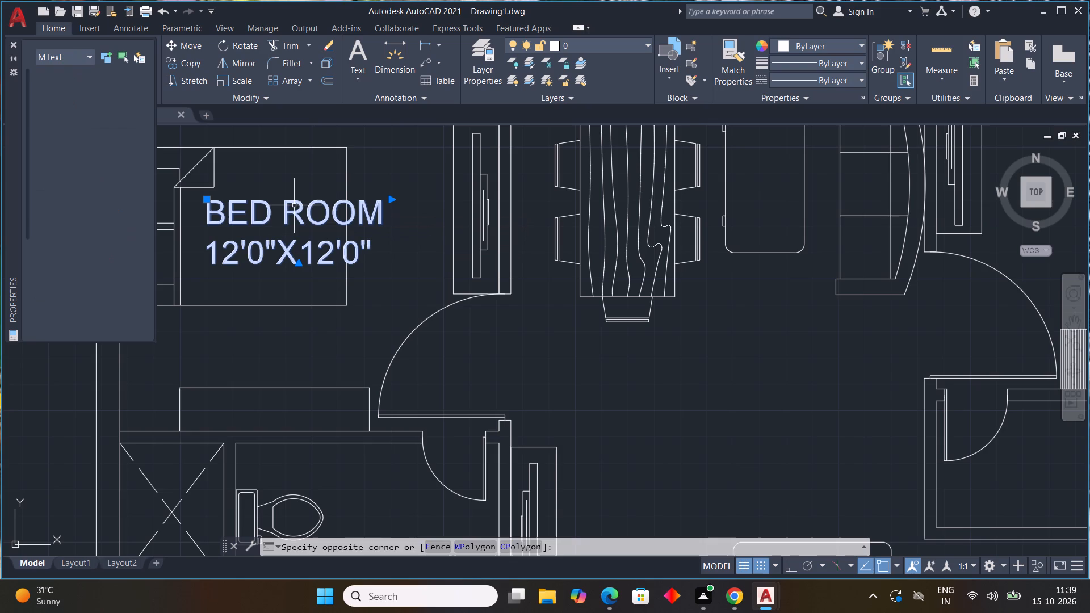
{"action": "type", "text": "CO"}
{"action": "key", "text": "space"}
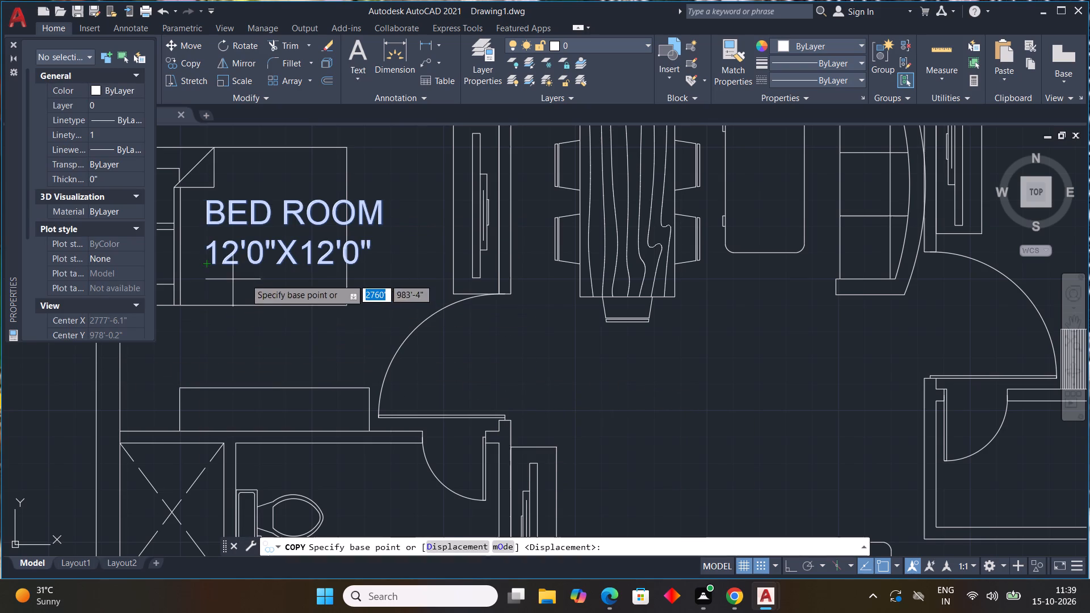
{"action": "middle_click_drag", "start_coordinate": [277, 259], "coordinate": [341, 306]}
{"action": "left_click_drag", "start_coordinate": [279, 300], "coordinate": [321, 313]}
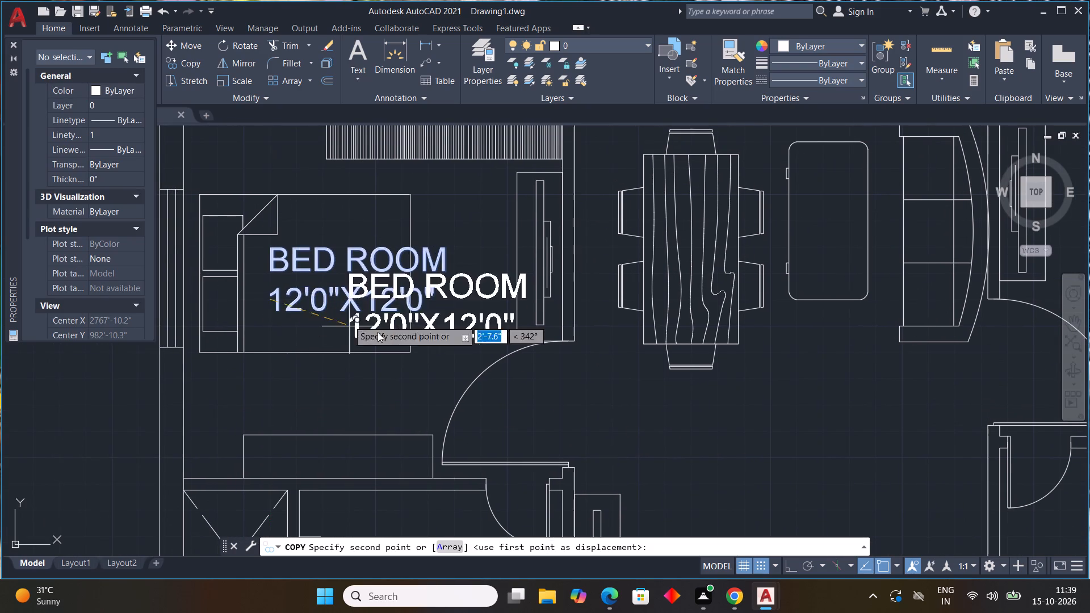
{"action": "scroll", "coordinate": [550, 438], "scroll_direction": "down", "scroll_amount": 2}
{"action": "middle_click_drag", "start_coordinate": [534, 439], "coordinate": [514, 380]}
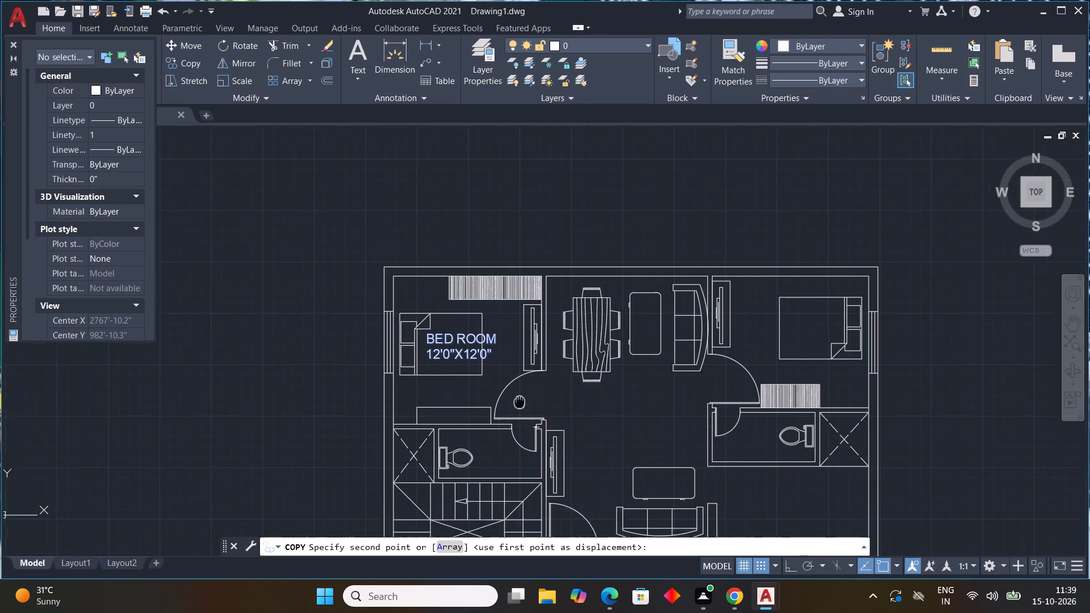
{"action": "middle_click_drag", "start_coordinate": [514, 380], "coordinate": [486, 335]}
{"action": "scroll", "coordinate": [432, 405], "scroll_direction": "up", "scroll_amount": 4}
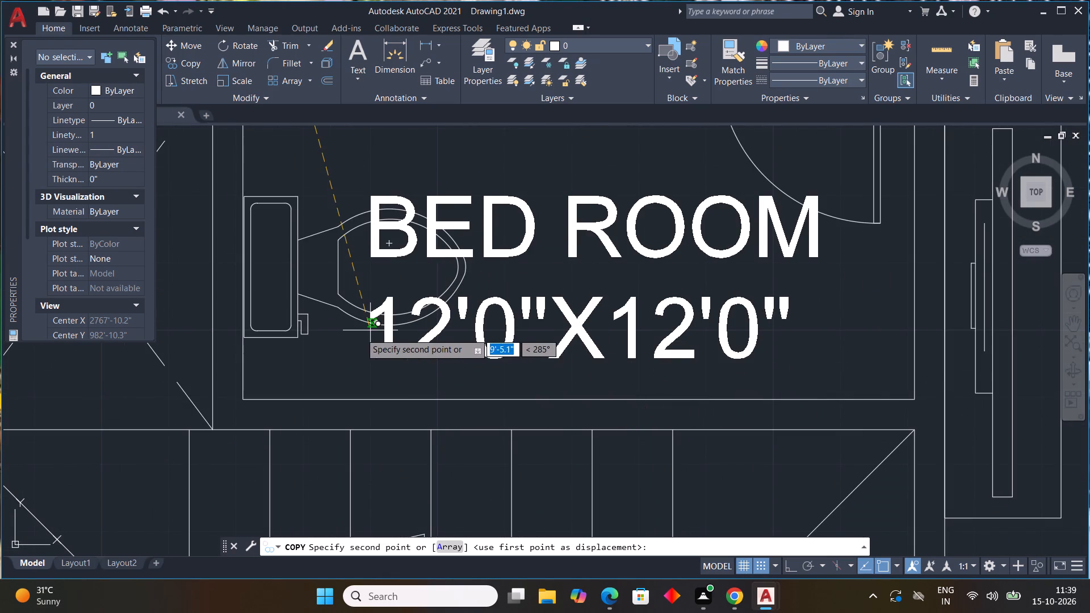
{"action": "left_click", "coordinate": [360, 333]}
Place further copies of the label in the middle of the hall below the dining table and in the upper-right bedroom.
{"action": "scroll", "coordinate": [570, 393], "scroll_direction": "down", "scroll_amount": 3}
{"action": "middle_click_drag", "start_coordinate": [686, 330], "coordinate": [635, 384]}
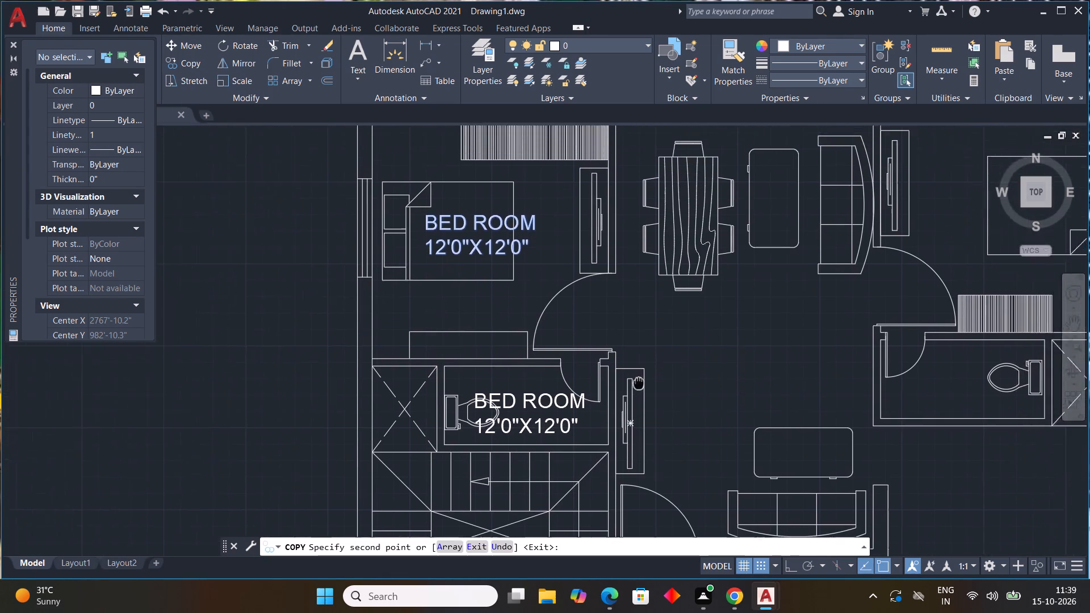
{"action": "middle_click_drag", "start_coordinate": [635, 384], "coordinate": [464, 429]}
{"action": "scroll", "coordinate": [466, 427], "scroll_direction": "down", "scroll_amount": 1}
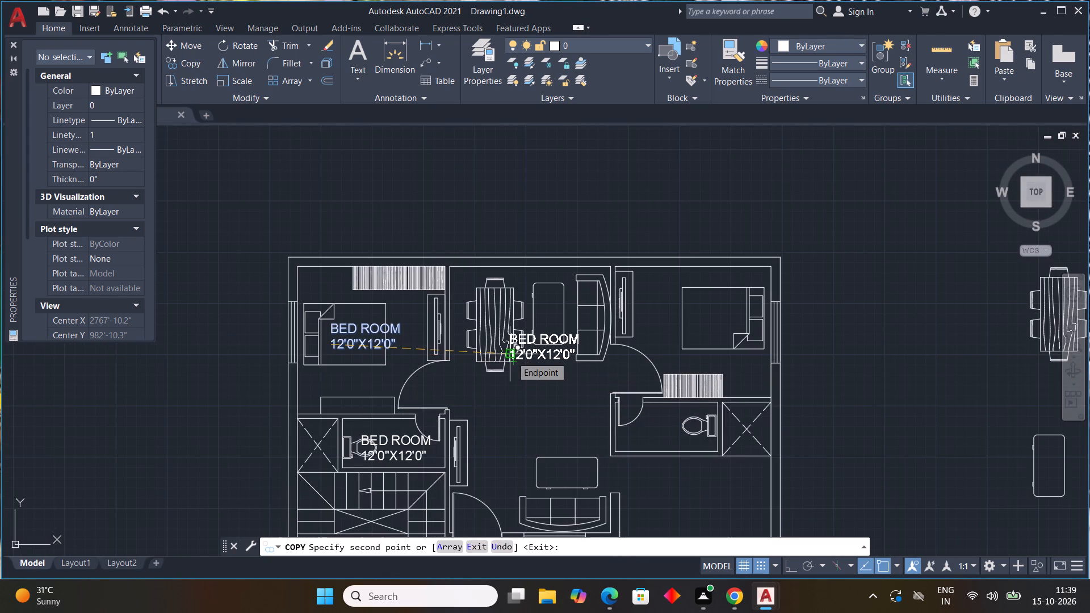
{"action": "left_click", "coordinate": [510, 404]}
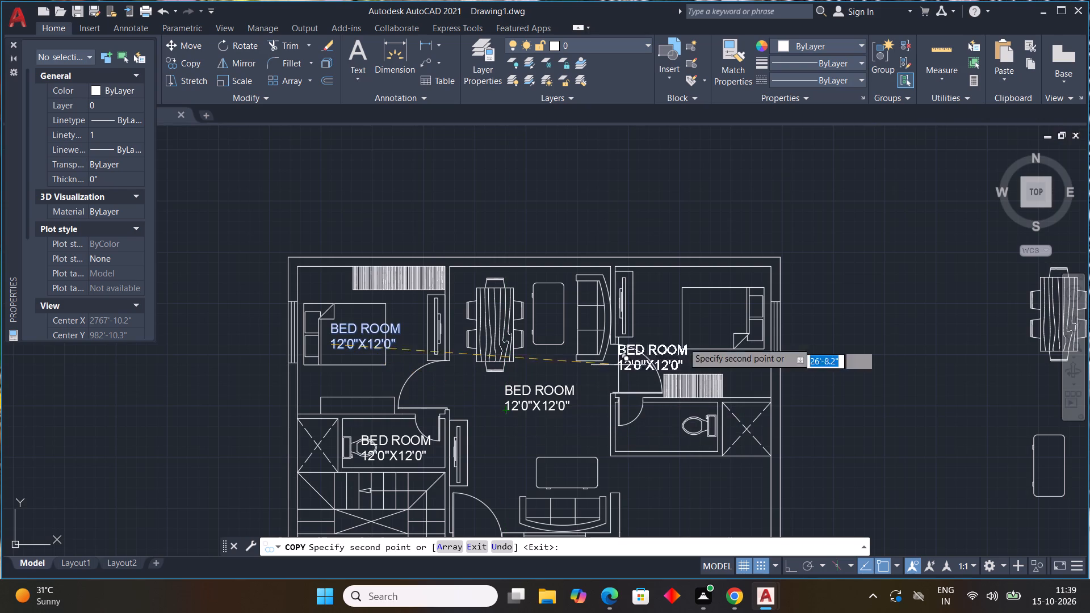
{"action": "left_click", "coordinate": [655, 319]}
Place copies of the label in the right-hand toilet and over the crossed shaft beside it.
{"action": "scroll", "coordinate": [675, 481], "scroll_direction": "down", "scroll_amount": 1}
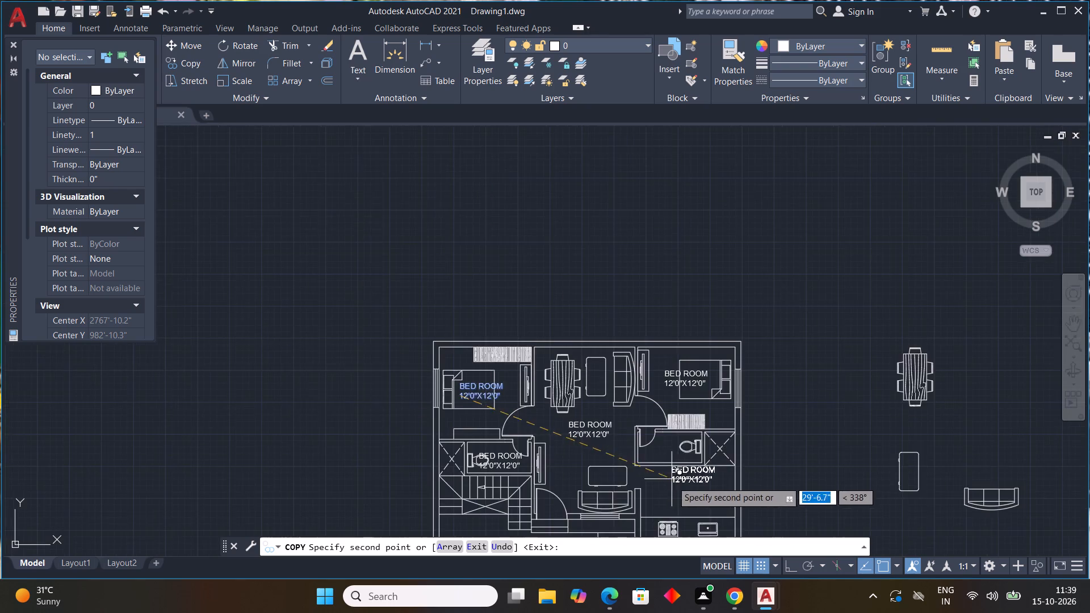
{"action": "middle_click_drag", "start_coordinate": [668, 480], "coordinate": [559, 383]}
{"action": "scroll", "coordinate": [548, 355], "scroll_direction": "up", "scroll_amount": 4}
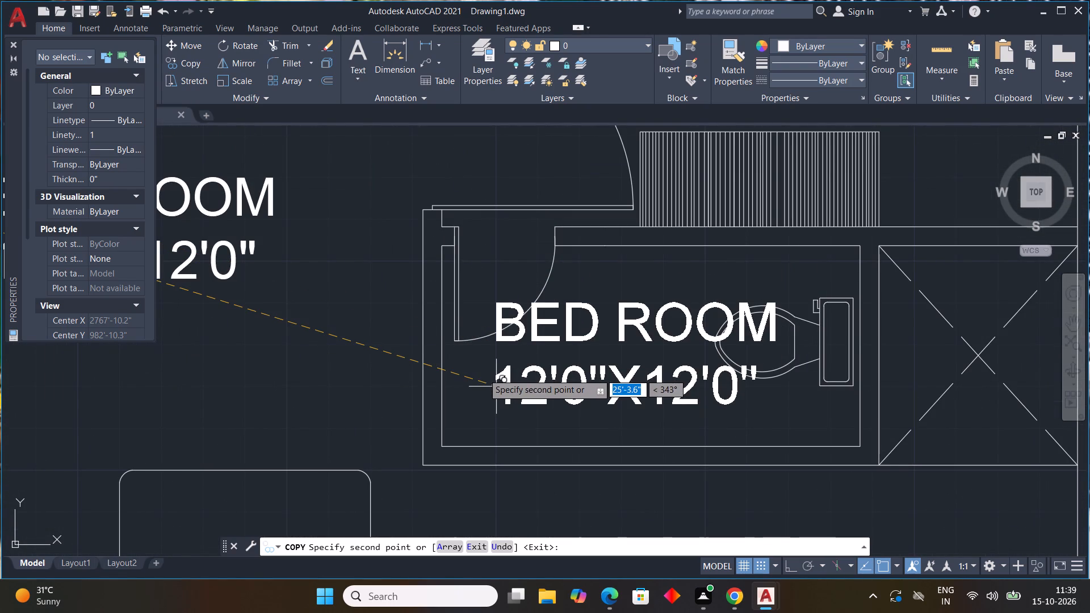
{"action": "left_click", "coordinate": [483, 373]}
{"action": "scroll", "coordinate": [518, 382], "scroll_direction": "down", "scroll_amount": 4}
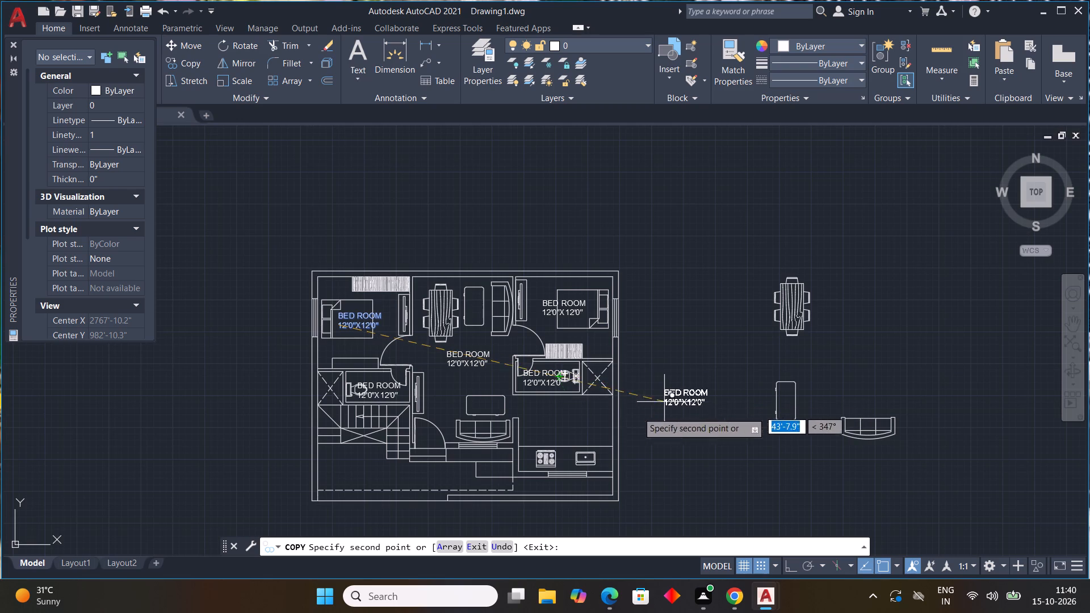
{"action": "scroll", "coordinate": [577, 388], "scroll_direction": "up", "scroll_amount": 3}
{"action": "left_click", "coordinate": [611, 370]}
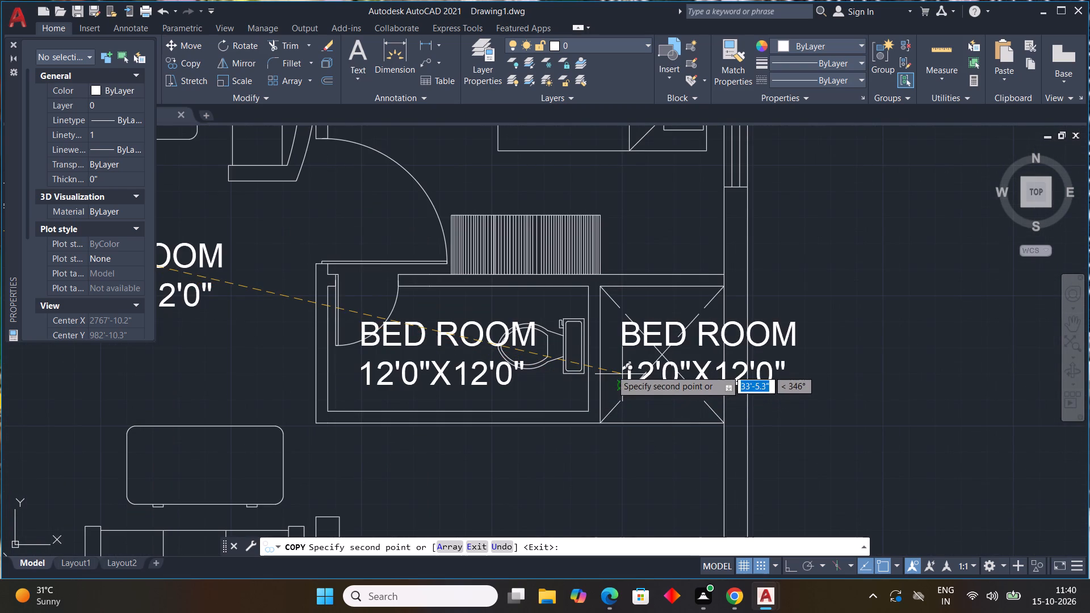
Place a copy of the label in the kitchen, above the counter with the stove and sink.
{"action": "scroll", "coordinate": [557, 427], "scroll_direction": "down", "scroll_amount": 3}
{"action": "middle_click_drag", "start_coordinate": [567, 427], "coordinate": [742, 458]}
{"action": "scroll", "coordinate": [477, 459], "scroll_direction": "up", "scroll_amount": 2}
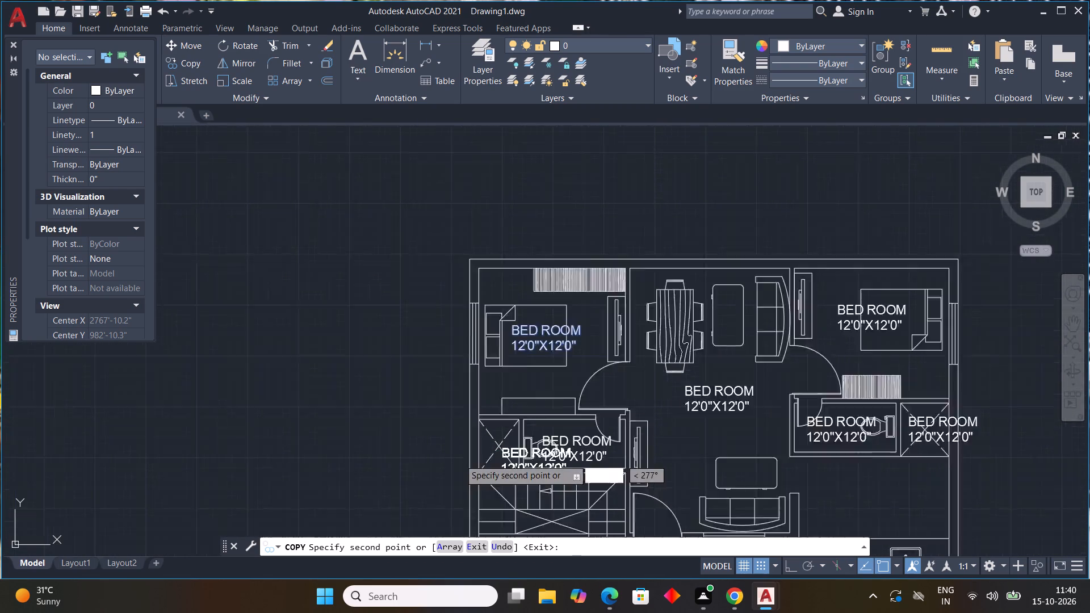
{"action": "scroll", "coordinate": [455, 459], "scroll_direction": "up", "scroll_amount": 2}
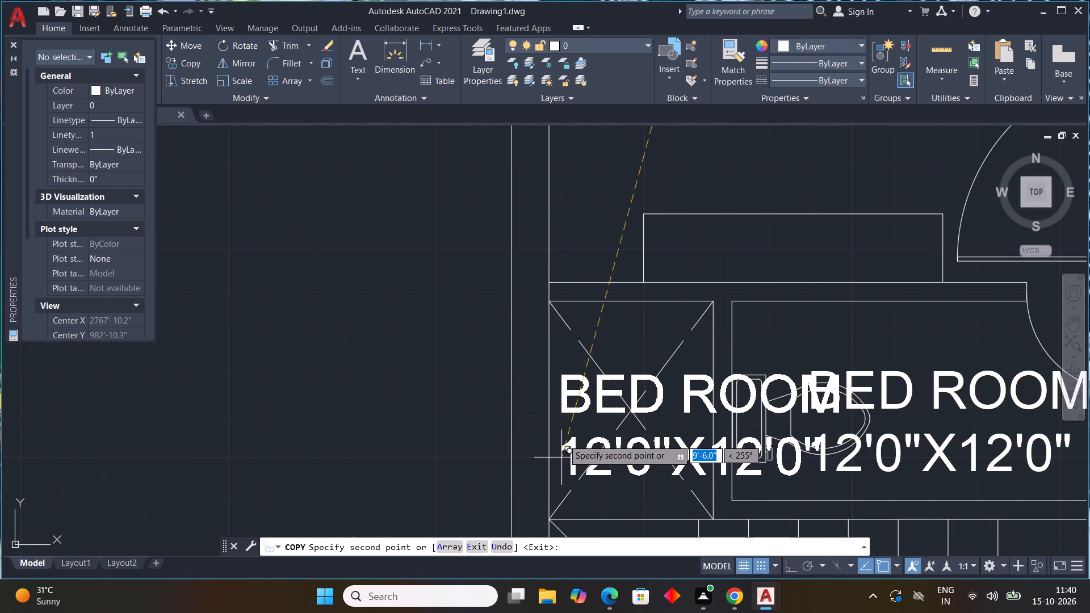
{"action": "scroll", "coordinate": [431, 445], "scroll_direction": "down", "scroll_amount": 5}
{"action": "scroll", "coordinate": [593, 475], "scroll_direction": "up", "scroll_amount": 3}
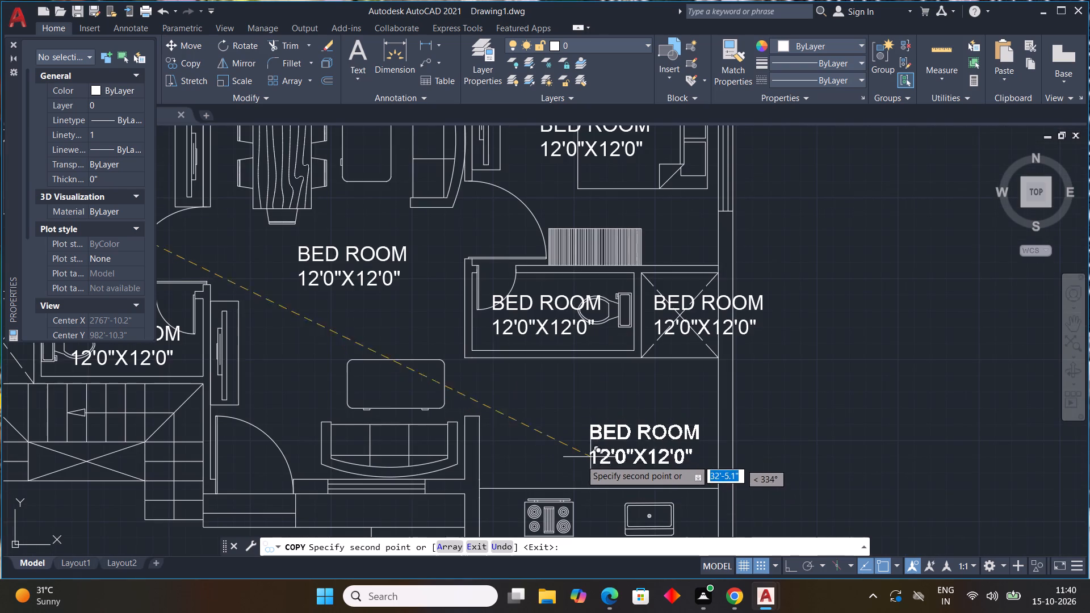
{"action": "left_click", "coordinate": [561, 440]}
Place copies of the label in the open area below the staircase and in the space below the entrance steps.
{"action": "scroll", "coordinate": [565, 439], "scroll_direction": "down", "scroll_amount": 2}
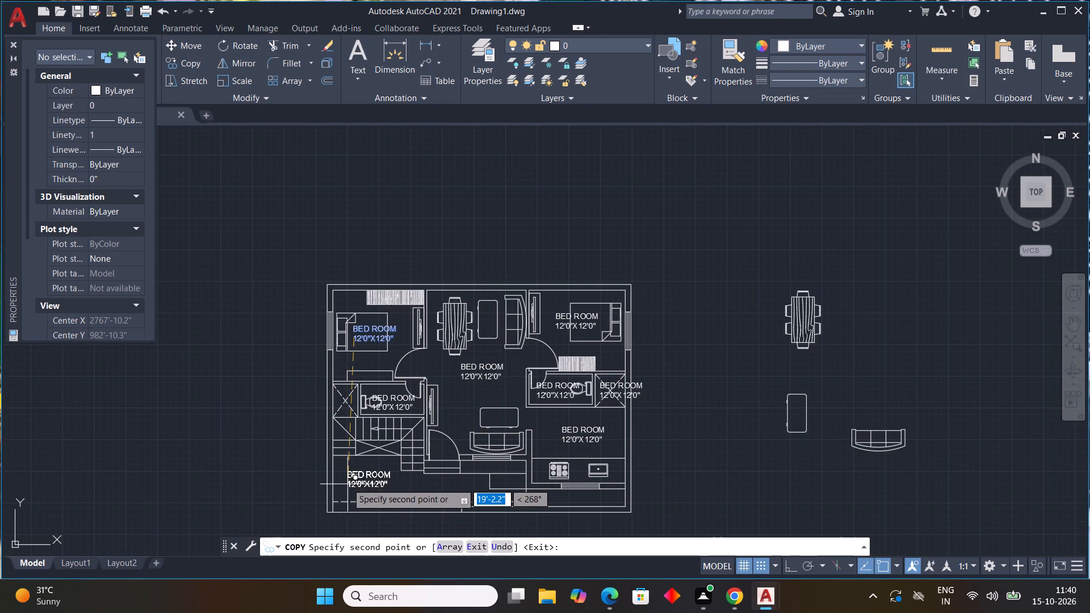
{"action": "scroll", "coordinate": [346, 483], "scroll_direction": "up", "scroll_amount": 3}
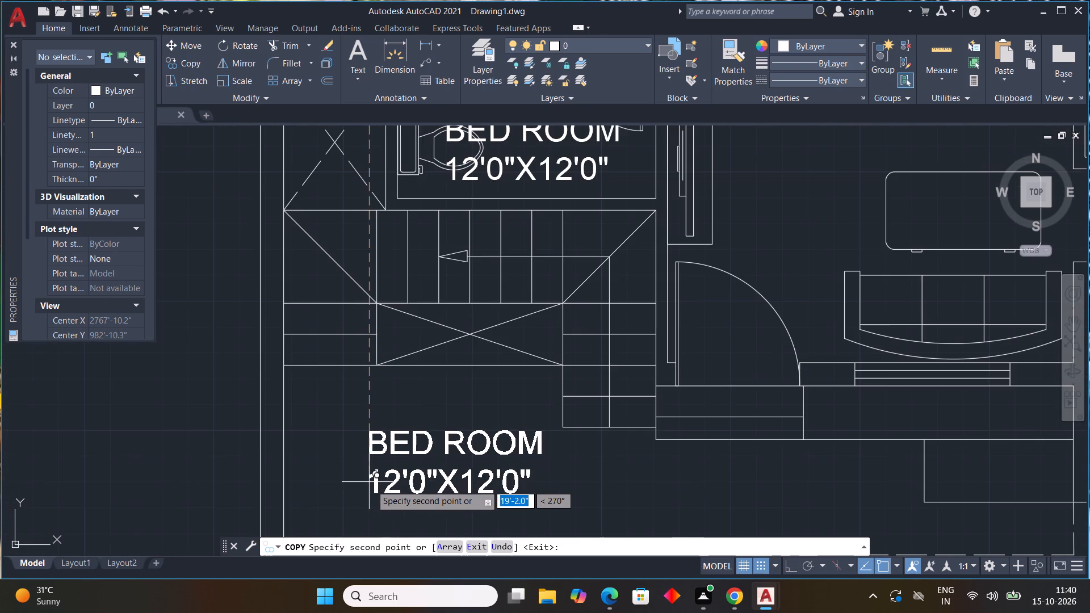
{"action": "left_click", "coordinate": [371, 485]}
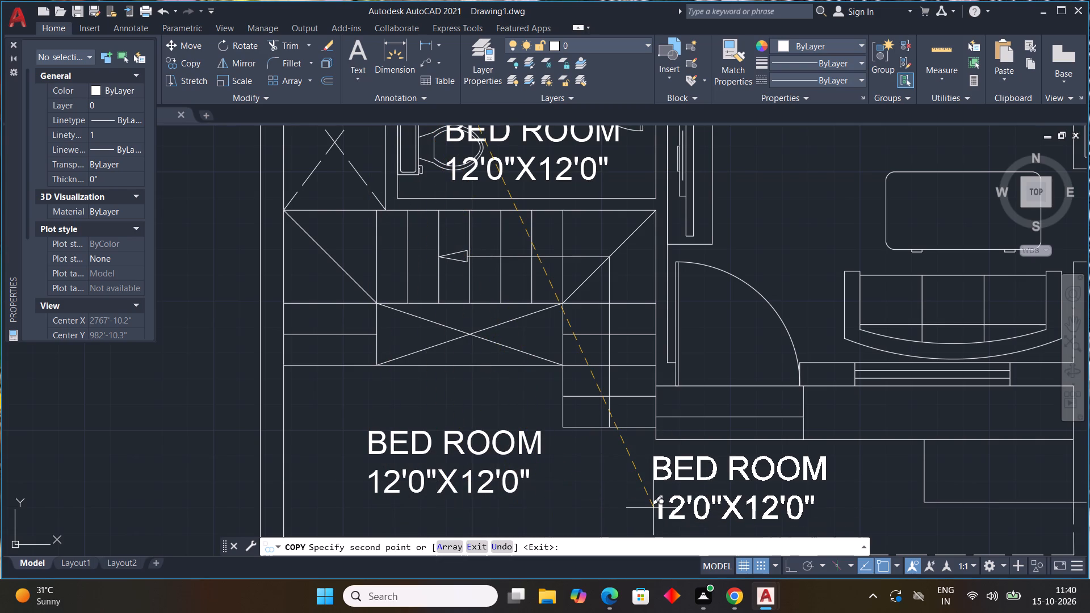
{"action": "scroll", "coordinate": [611, 503], "scroll_direction": "down", "scroll_amount": 1}
{"action": "middle_click_drag", "start_coordinate": [563, 471], "coordinate": [175, 283]}
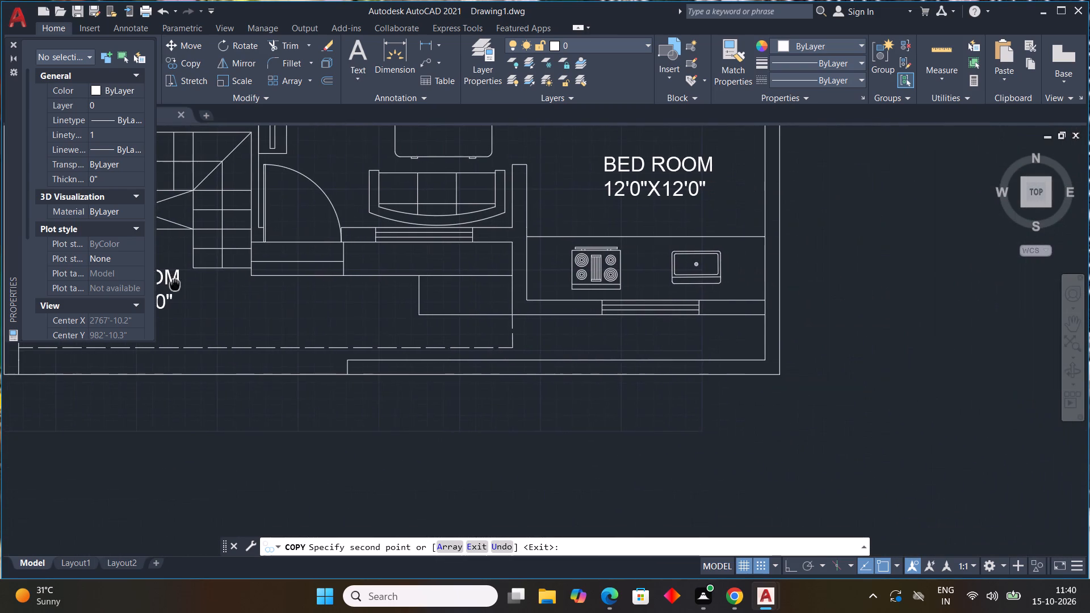
{"action": "middle_click_drag", "start_coordinate": [175, 283], "coordinate": [221, 300]}
{"action": "scroll", "coordinate": [340, 356], "scroll_direction": "up", "scroll_amount": 2}
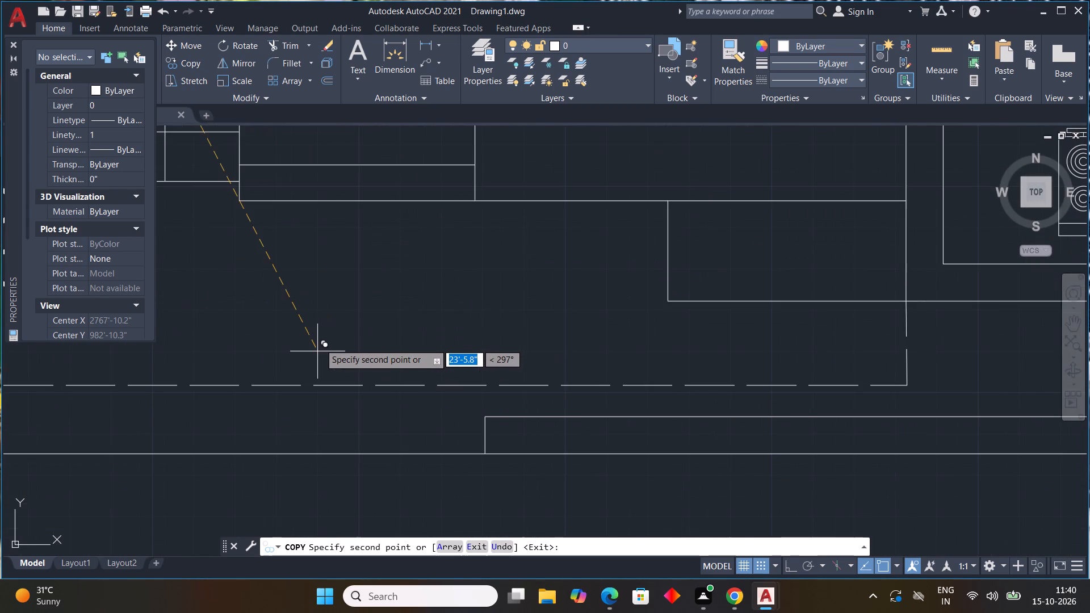
{"action": "scroll", "coordinate": [334, 331], "scroll_direction": "down", "scroll_amount": 2}
{"action": "left_click", "coordinate": [334, 331]}
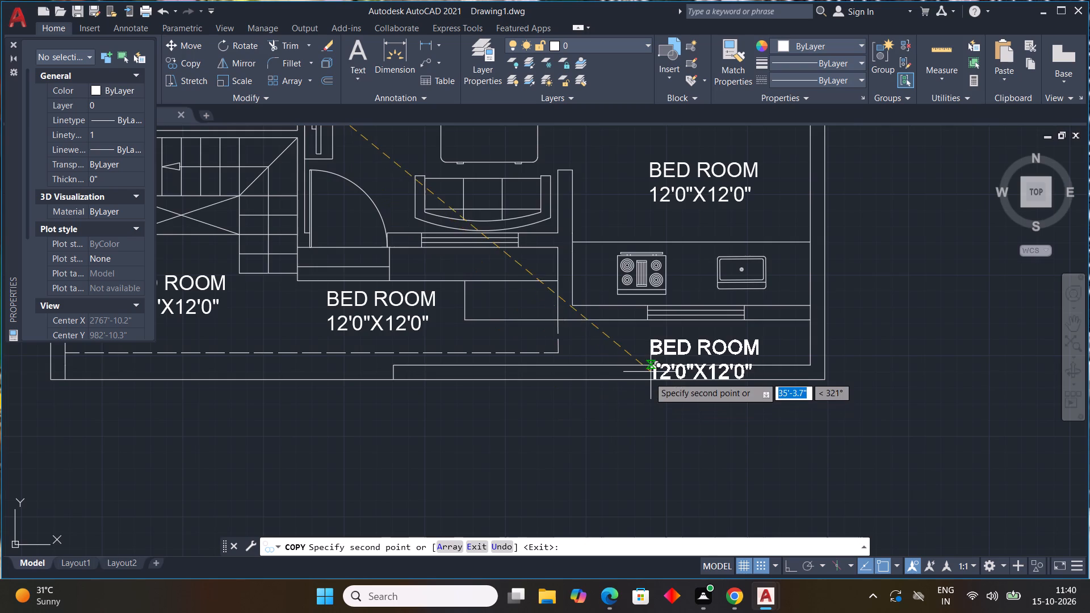
Place a last copy of the label in the strip below the kitchen window and end the Copy command.
{"action": "scroll", "coordinate": [635, 364], "scroll_direction": "up", "scroll_amount": 3}
{"action": "left_click", "coordinate": [632, 354]}
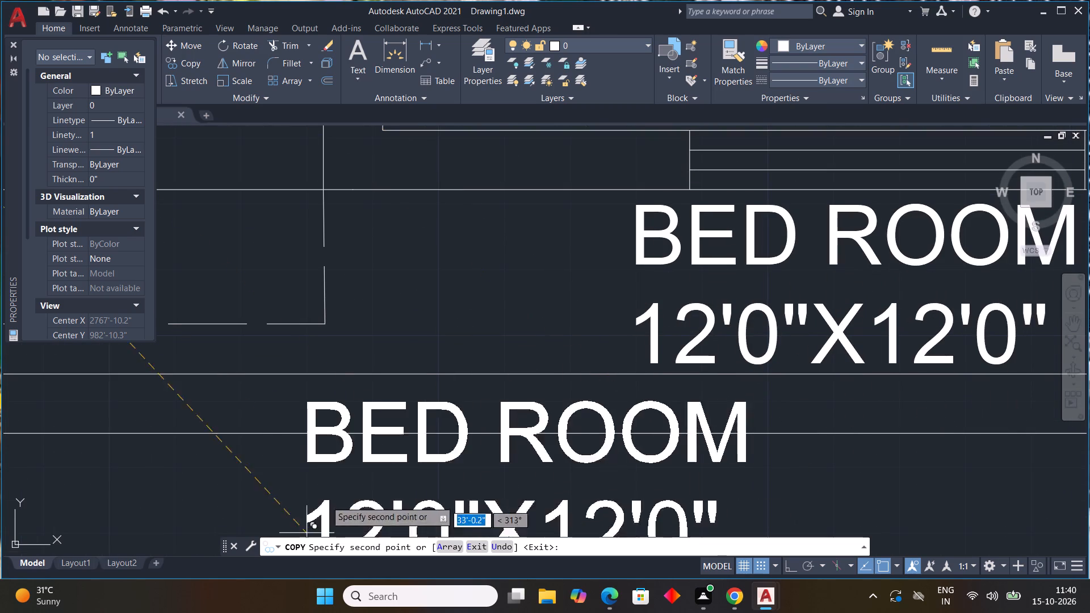
{"action": "scroll", "coordinate": [458, 476], "scroll_direction": "down", "scroll_amount": 4}
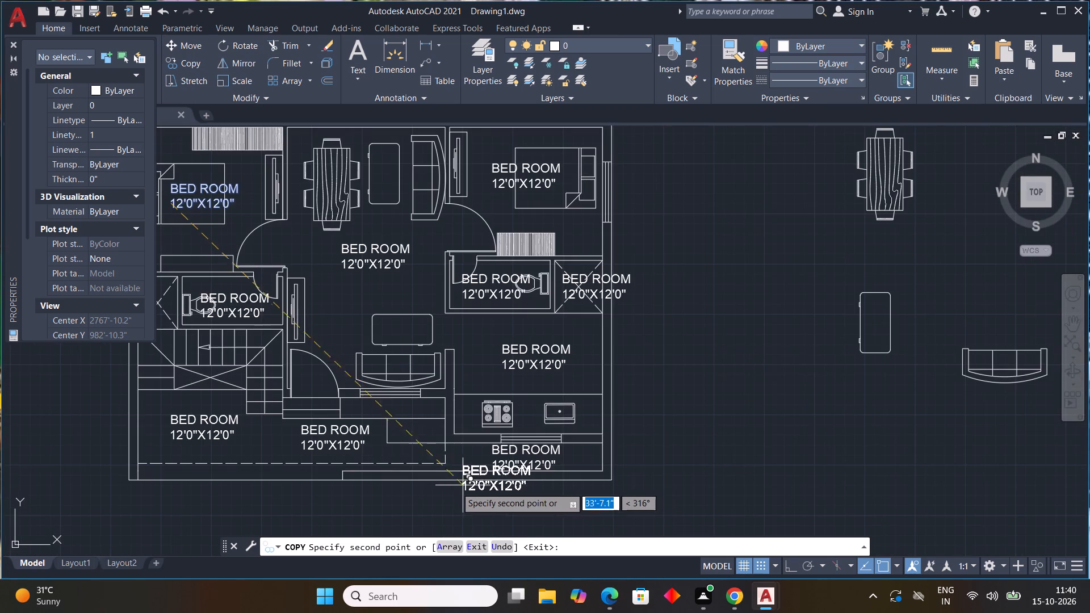
{"action": "middle_click_drag", "start_coordinate": [233, 404], "coordinate": [481, 487]}
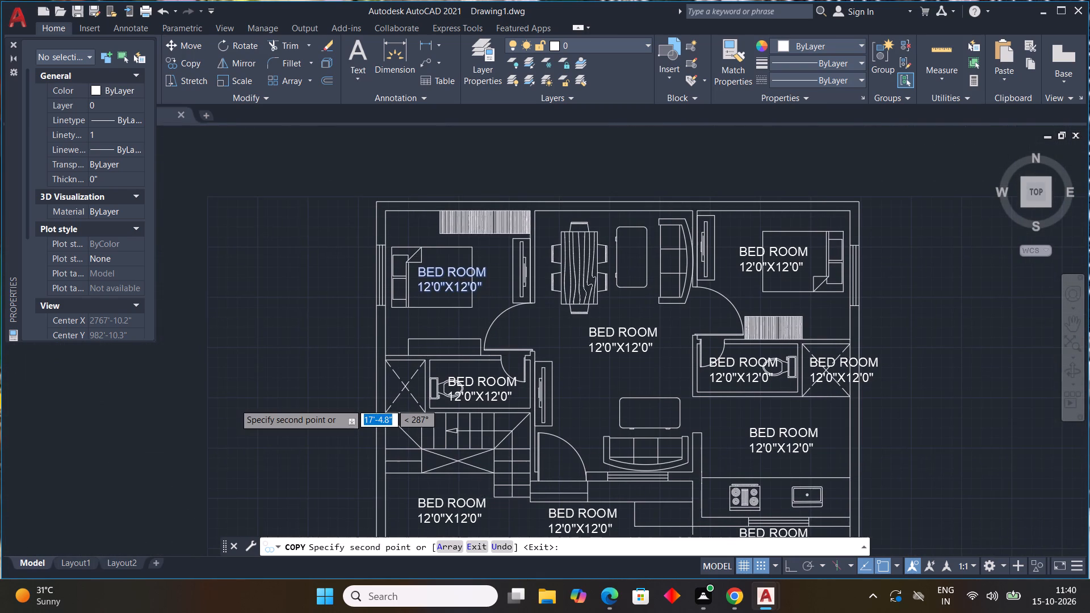
{"action": "middle_click_drag", "start_coordinate": [481, 487], "coordinate": [488, 489]}
{"action": "key", "text": "Escape"}
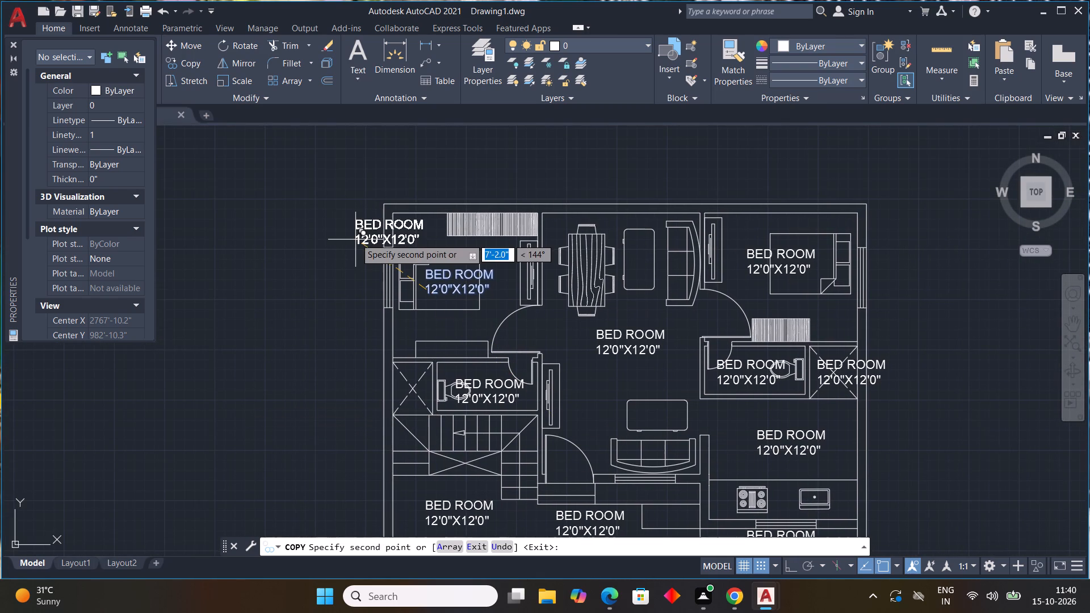
{"action": "key", "text": "Escape"}
{"action": "key", "text": "Escape"}
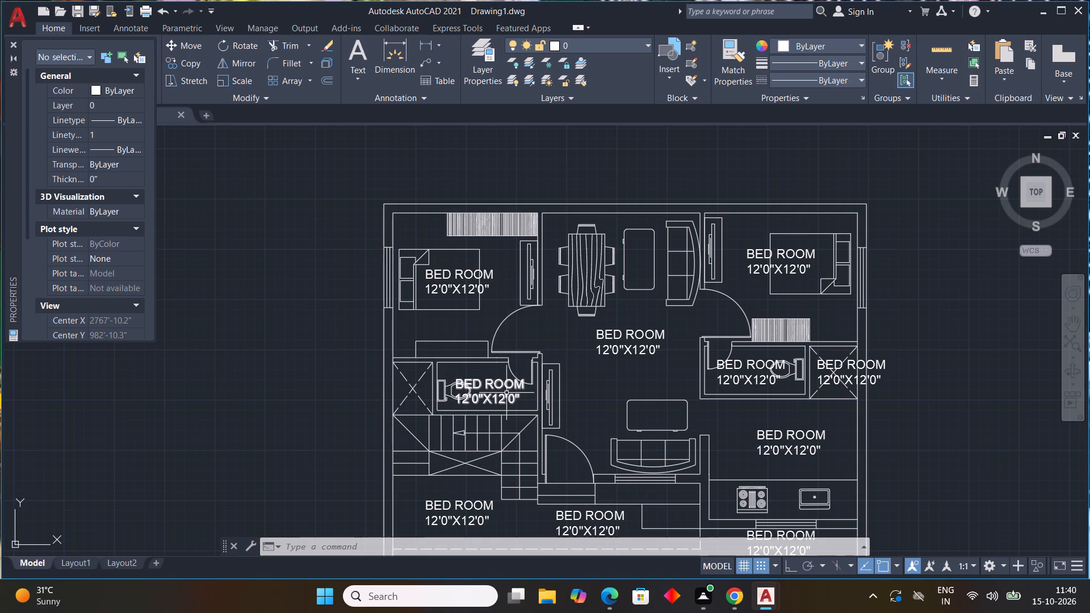
Shift the BED ROOM label in the left-hand toilet slightly to the right, clear of the WC block.
{"action": "left_click", "coordinate": [505, 394]}
{"action": "left_click", "coordinate": [502, 398]}
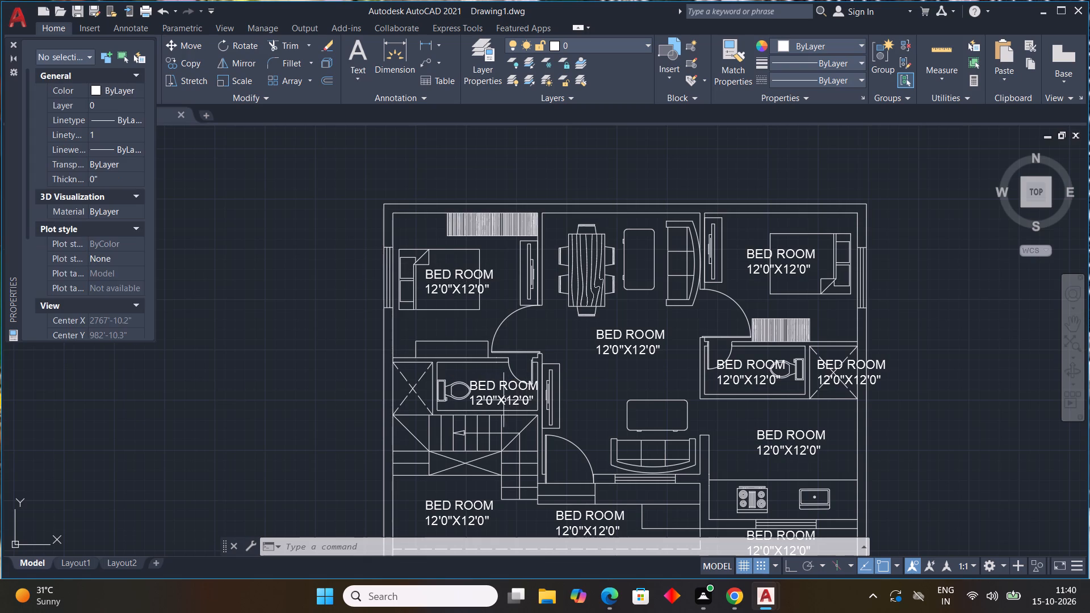
Replace the label text in the left-hand toilet with TOILET and the size 8'4"X4'0" on a second line.
{"action": "double_click", "coordinate": [500, 400]}
{"action": "left_click", "coordinate": [538, 403]}
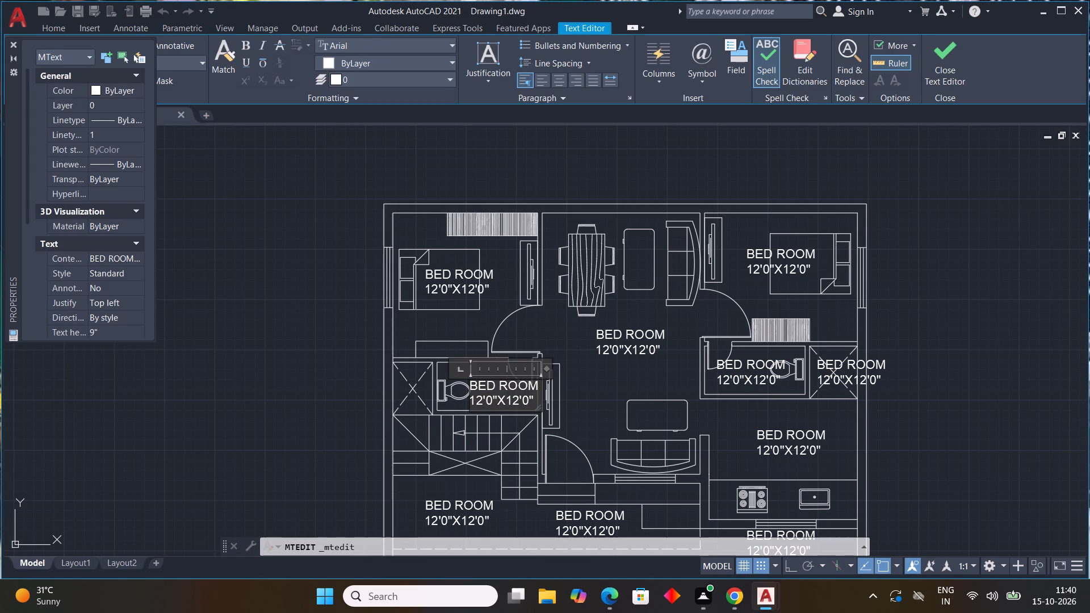
{"action": "key", "text": "BackSpace"}
{"action": "key", "text": "BackSpace"}
{"action": "key", "text": "BackSpace"}
{"action": "key", "text": "BackSpace"}
{"action": "key", "text": "BackSpace"}
{"action": "key", "text": "BackSpace"}
{"action": "key", "text": "BackSpace"}
{"action": "key", "text": "BackSpace"}
{"action": "key", "text": "BackSpace"}
{"action": "key", "text": "BackSpace"}
{"action": "key", "text": "BackSpace"}
{"action": "key", "text": "BackSpace"}
{"action": "key", "text": "BackSpace"}
{"action": "key", "text": "BackSpace"}
{"action": "key", "text": "BackSpace"}
{"action": "key", "text": "BackSpace"}
{"action": "key", "text": "BackSpace"}
{"action": "key", "text": "BackSpace"}
{"action": "key", "text": "BackSpace"}
{"action": "key", "text": "BackSpace"}
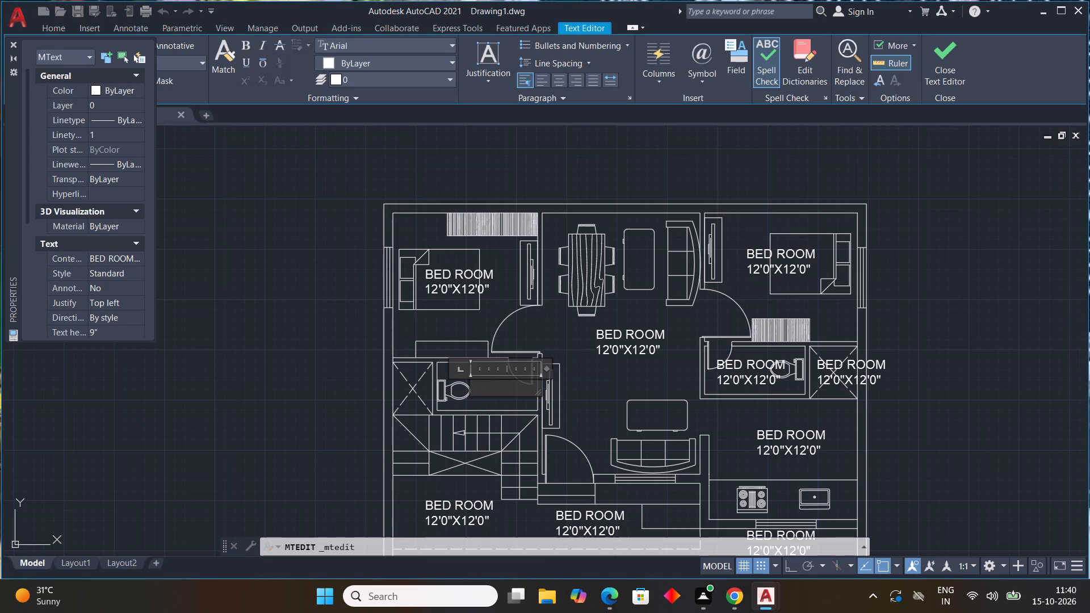
{"action": "type", "text": "TOILE"}
{"action": "key", "text": "t"}
{"action": "key", "text": "Return"}
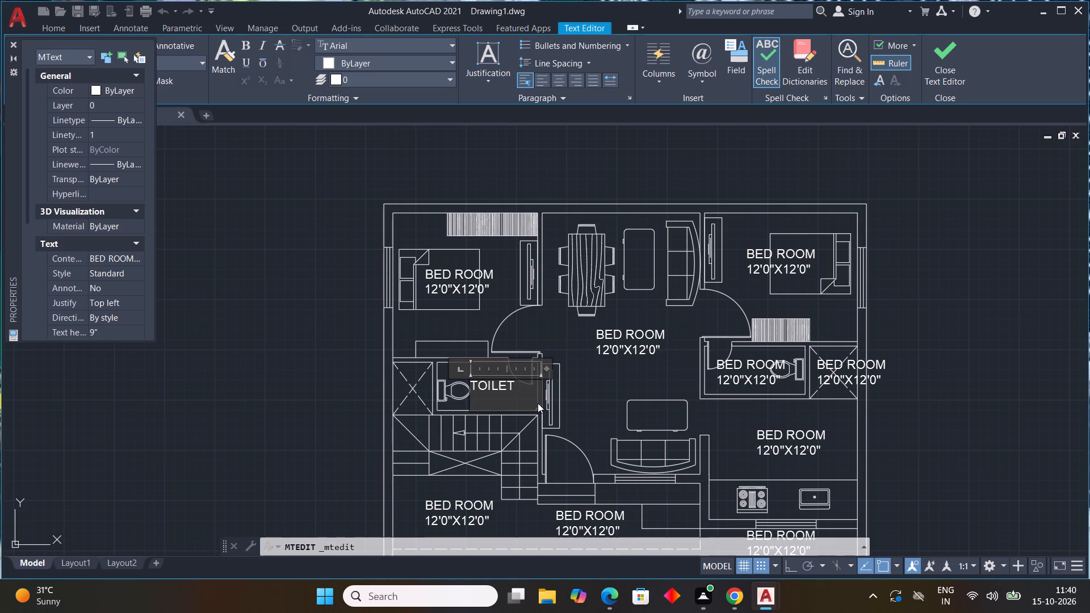
{"action": "type", "text": "8'4"}
{"action": "key", "text": "shift+quotedbl"}
{"action": "key", "text": "x"}
{"action": "type", "text": "4'0"}
{"action": "key", "text": "shift+quotedbl"}
{"action": "left_click", "coordinate": [546, 329]}
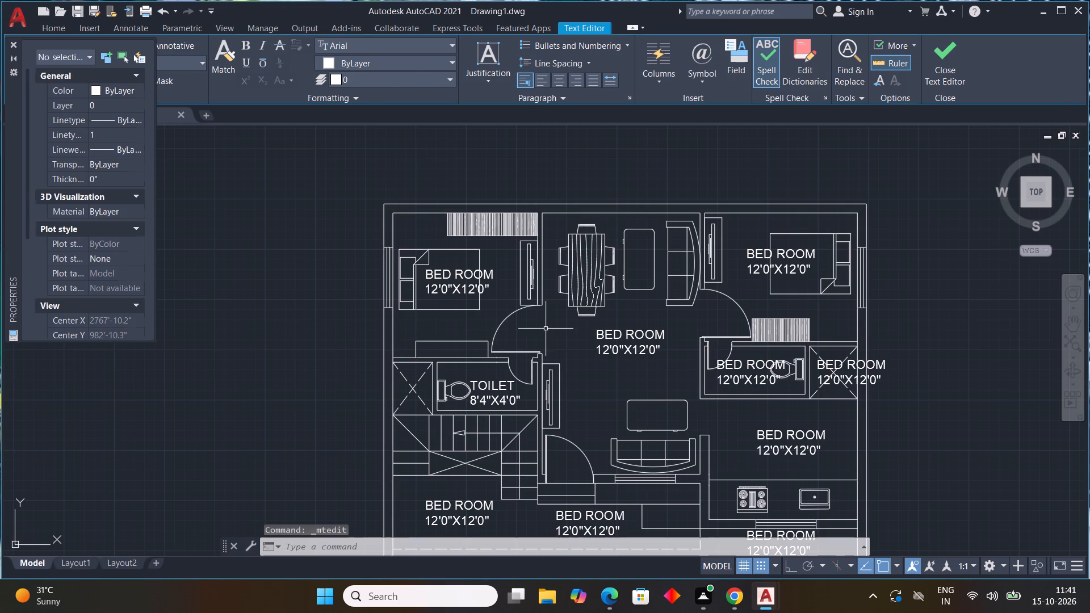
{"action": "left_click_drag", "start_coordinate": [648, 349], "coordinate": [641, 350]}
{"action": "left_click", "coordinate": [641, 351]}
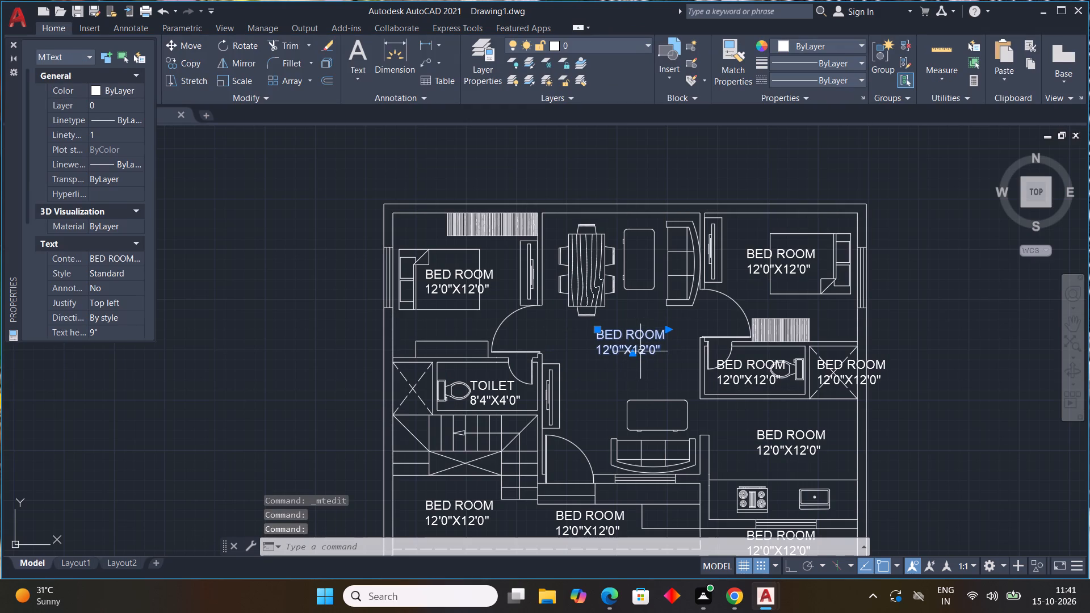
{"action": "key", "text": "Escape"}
Replace the label text in the central room below the dining table with HALL and the size 14'0"X21'8" on a second line.
{"action": "double_click", "coordinate": [640, 341]}
{"action": "left_click", "coordinate": [648, 327]}
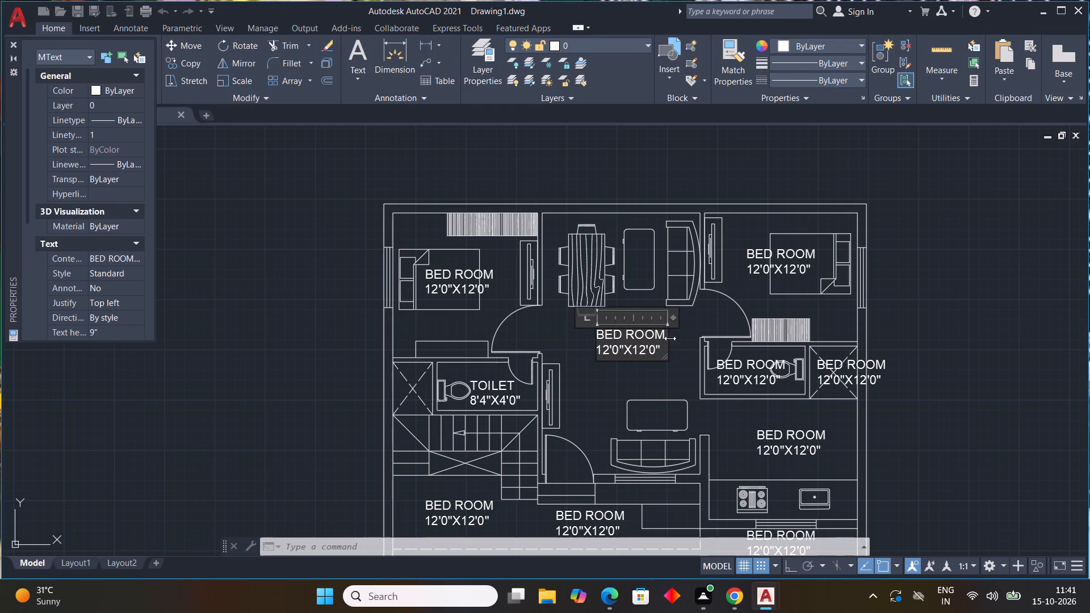
{"action": "left_click", "coordinate": [664, 352]}
{"action": "key", "text": "BackSpace"}
{"action": "key", "text": "BackSpace"}
{"action": "key", "text": "BackSpace"}
{"action": "key", "text": "BackSpace"}
{"action": "key", "text": "BackSpace"}
{"action": "key", "text": "BackSpace"}
{"action": "key", "text": "BackSpace"}
{"action": "key", "text": "BackSpace"}
{"action": "key", "text": "BackSpace"}
{"action": "key", "text": "BackSpace"}
{"action": "key", "text": "BackSpace"}
{"action": "key", "text": "BackSpace"}
{"action": "key", "text": "BackSpace"}
{"action": "key", "text": "BackSpace"}
{"action": "key", "text": "BackSpace"}
{"action": "key", "text": "BackSpace"}
{"action": "key", "text": "BackSpace"}
{"action": "key", "text": "BackSpace"}
{"action": "key", "text": "BackSpace"}
{"action": "key", "text": "BackSpace"}
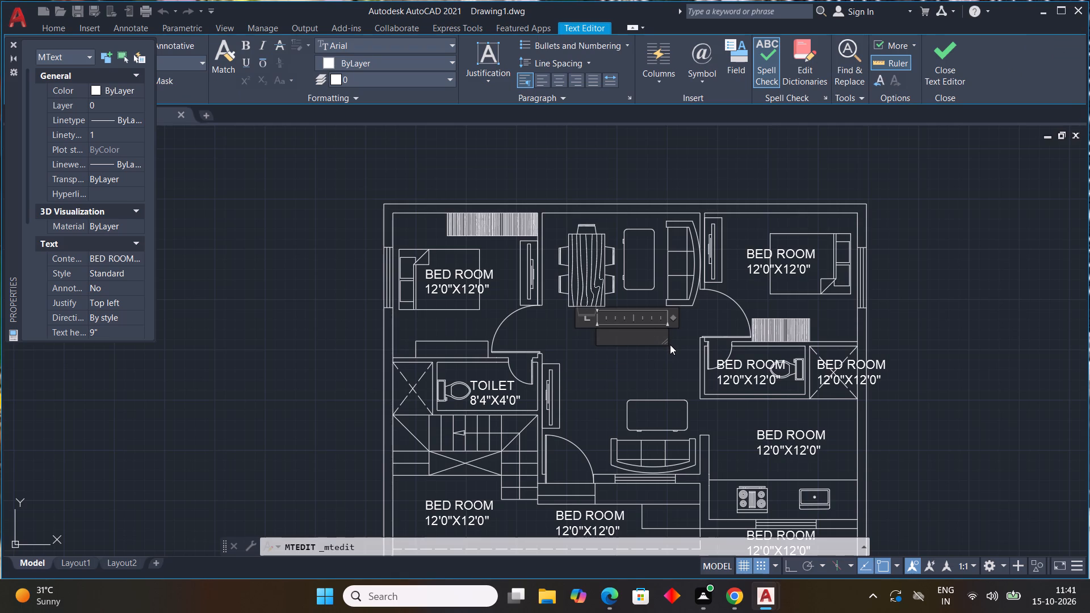
{"action": "key", "text": "h"}
{"action": "type", "text": "ALL"}
{"action": "key", "text": "Return"}
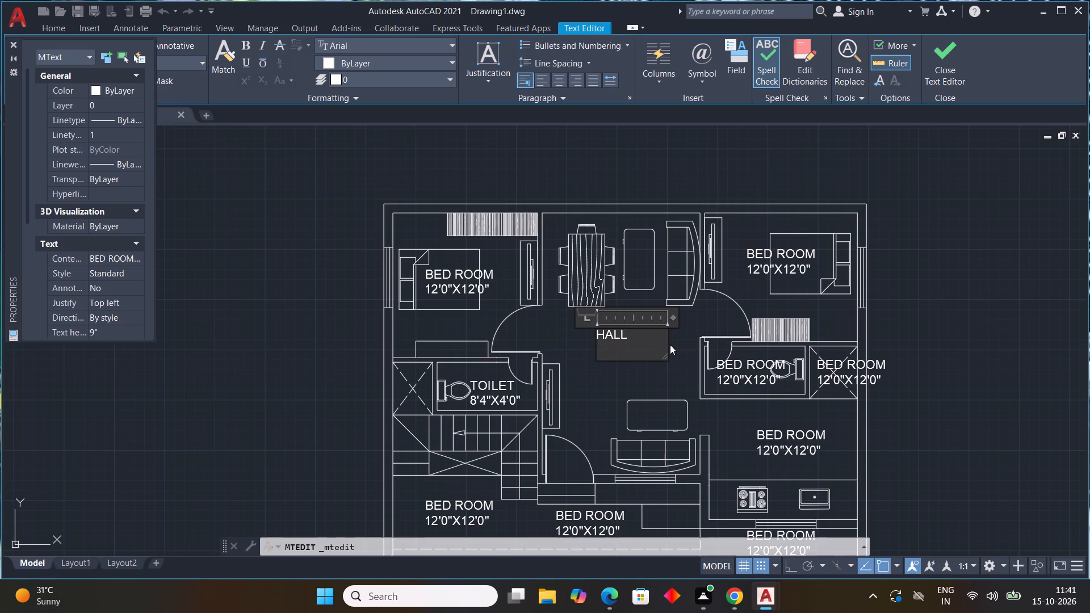
{"action": "type", "text": "14'0"}
{"action": "key", "text": "shift+quotedbl"}
{"action": "key", "text": "x"}
{"action": "type", "text": "21'8"}
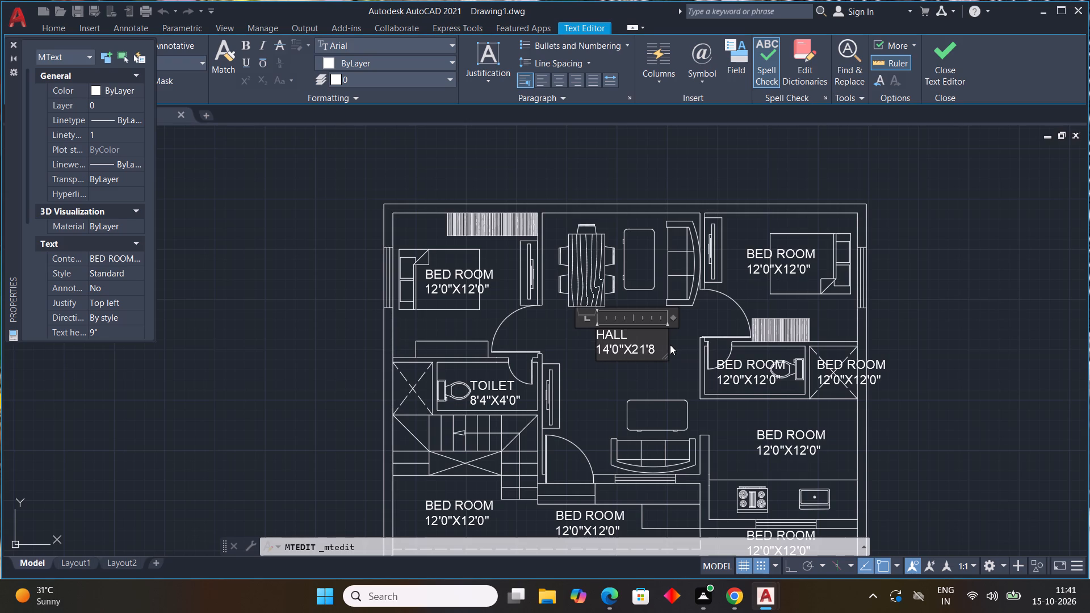
{"action": "key", "text": "shift+quotedbl"}
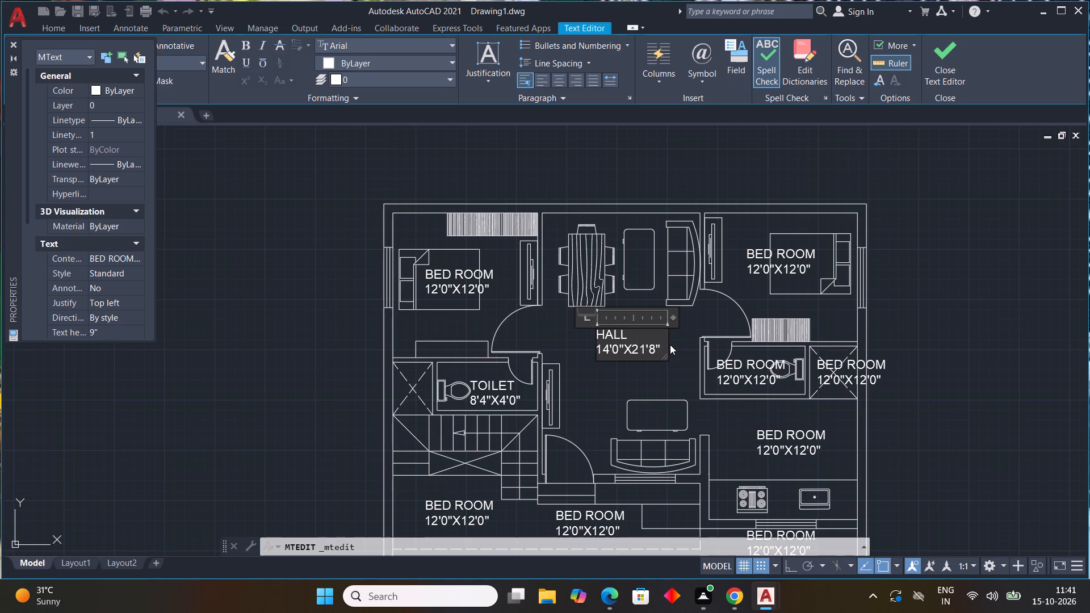
{"action": "left_click", "coordinate": [672, 343]}
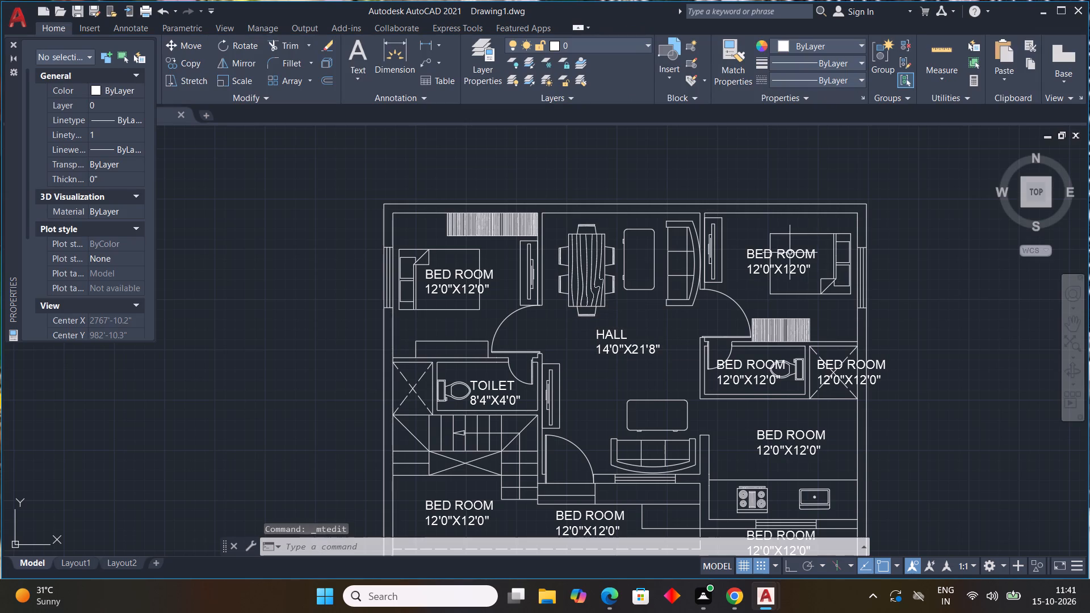
Rewrite the label in the upper right bedroom as BED ROOM with the size 12'8"X10'8" on a second line.
{"action": "double_click", "coordinate": [805, 267]}
{"action": "left_click", "coordinate": [810, 267]}
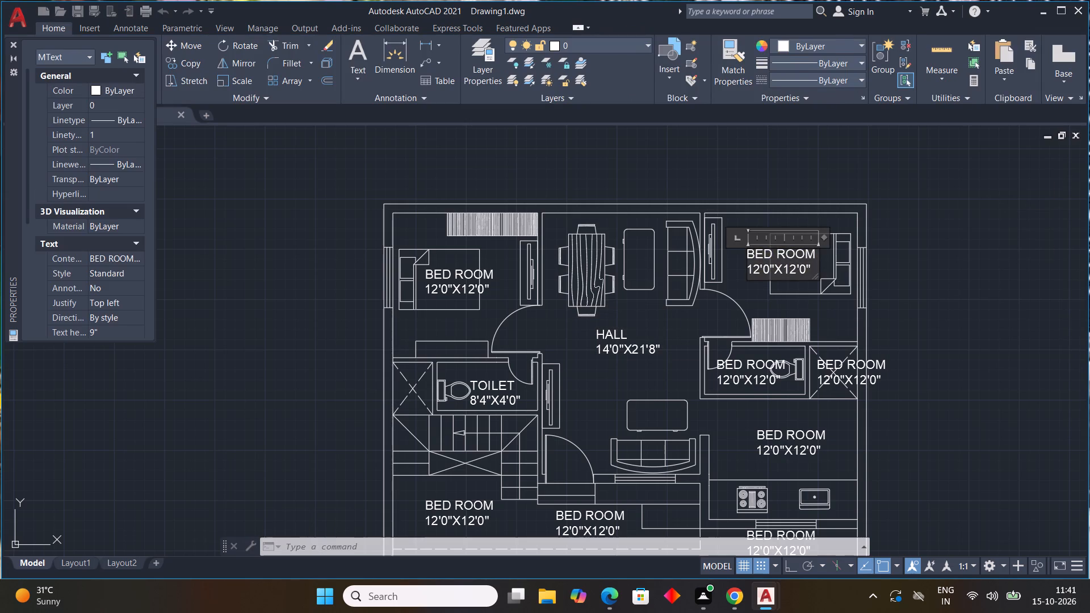
{"action": "key", "text": "BackSpace"}
{"action": "key", "text": "BackSpace"}
{"action": "key", "text": "BackSpace"}
{"action": "key", "text": "BackSpace"}
{"action": "key", "text": "BackSpace"}
{"action": "key", "text": "BackSpace"}
{"action": "key", "text": "BackSpace"}
{"action": "key", "text": "BackSpace"}
{"action": "key", "text": "BackSpace"}
{"action": "key", "text": "BackSpace"}
{"action": "key", "text": "BackSpace"}
{"action": "key", "text": "BackSpace"}
{"action": "key", "text": "BackSpace"}
{"action": "key", "text": "BackSpace"}
{"action": "key", "text": "BackSpace"}
{"action": "key", "text": "BackSpace"}
{"action": "key", "text": "BackSpace"}
{"action": "key", "text": "BackSpace"}
{"action": "key", "text": "BackSpace"}
{"action": "key", "text": "BackSpace"}
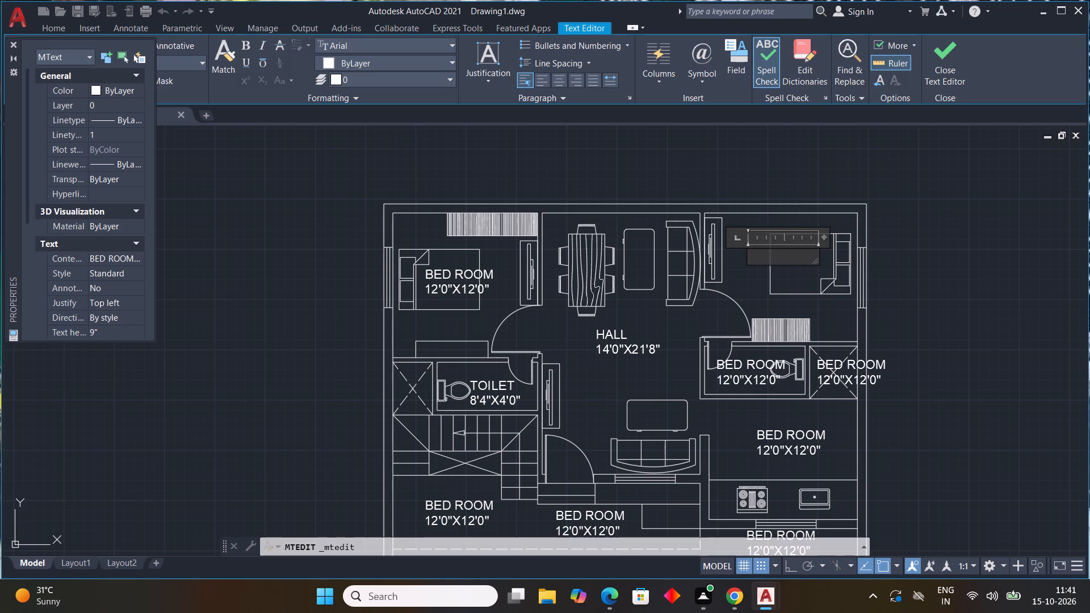
{"action": "type", "text": "BED ROOM"}
{"action": "key", "text": "Return"}
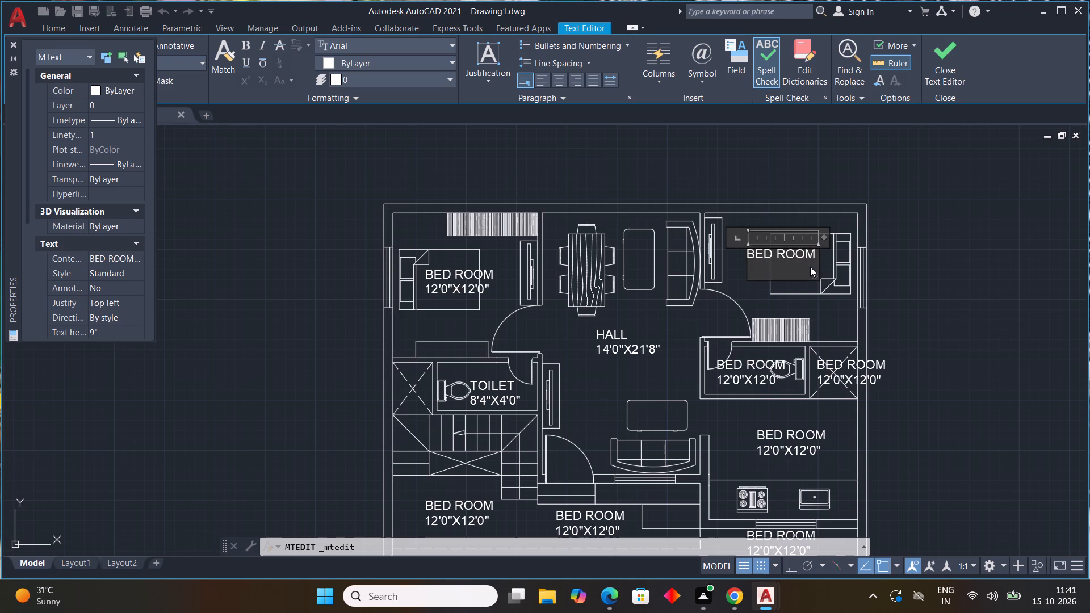
{"action": "key", "text": "1"}
{"action": "key", "text": "2"}
{"action": "type", "text": "'8"}
{"action": "key", "text": "shift+quotedbl"}
{"action": "key", "text": "x"}
{"action": "type", "text": "10'"}
{"action": "key", "text": "8"}
{"action": "key", "text": "shift+quotedbl"}
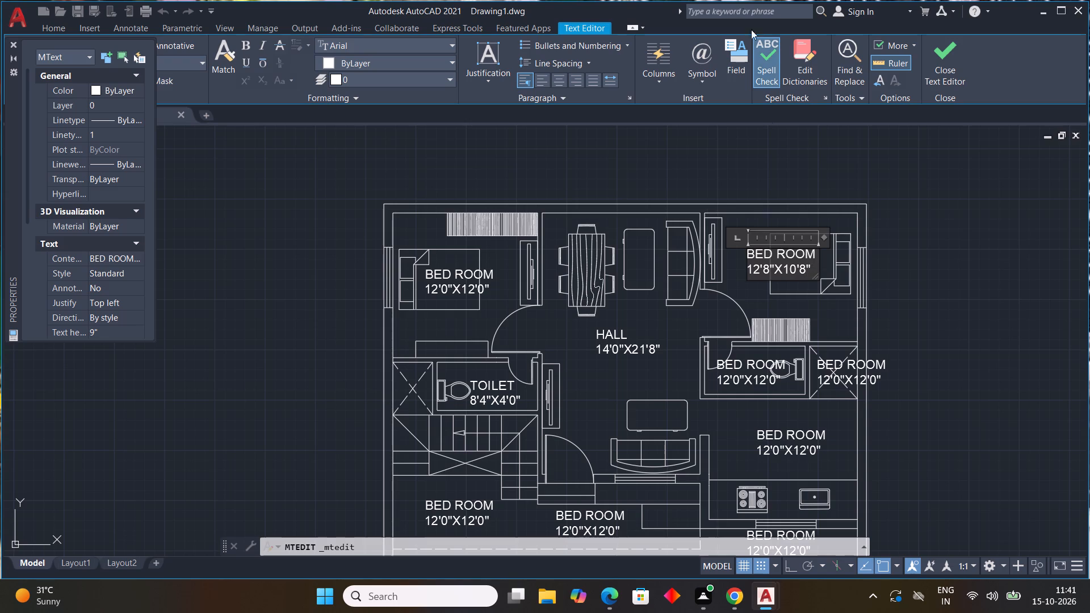
{"action": "left_click", "coordinate": [789, 198]}
Replace the label text in the right-hand toilet with TOILET and the size 8'4"X4'0" on a second line.
{"action": "scroll", "coordinate": [775, 393], "scroll_direction": "down", "scroll_amount": 1}
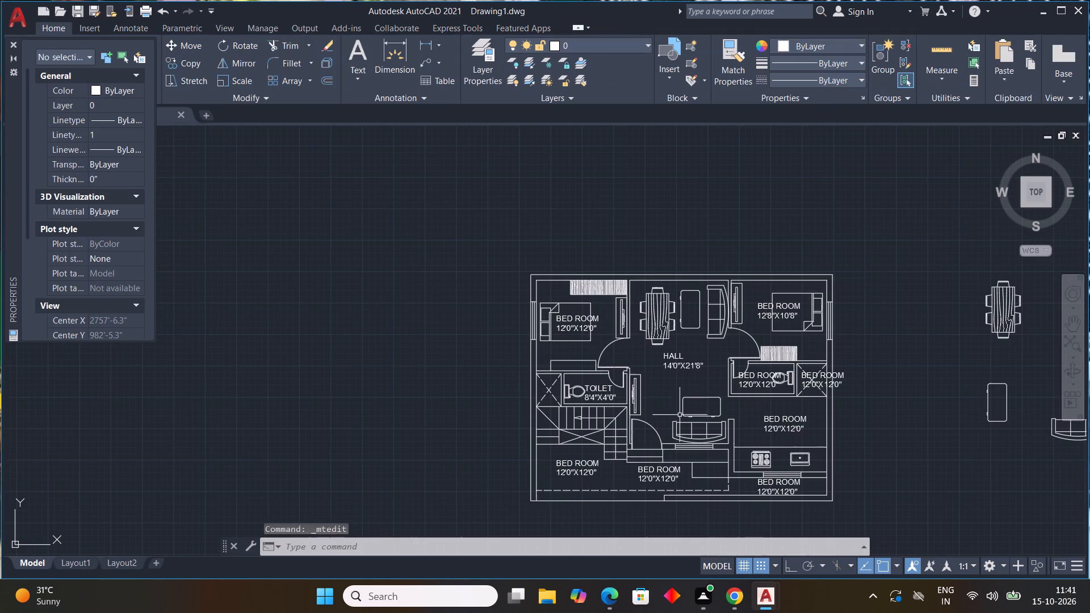
{"action": "scroll", "coordinate": [770, 393], "scroll_direction": "up", "scroll_amount": 5}
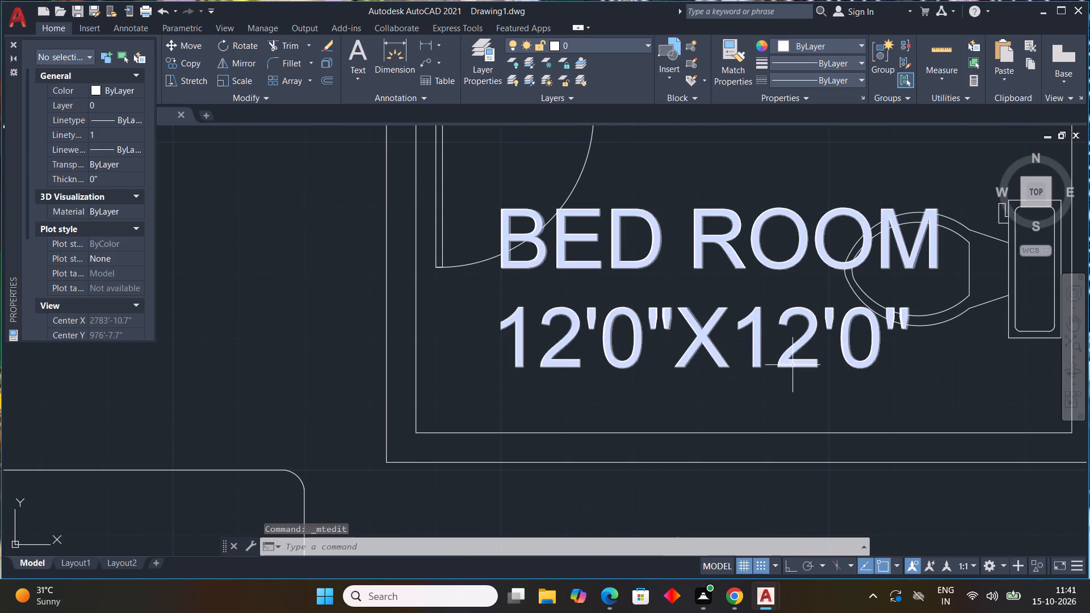
{"action": "left_click", "coordinate": [793, 365]}
{"action": "left_click", "coordinate": [788, 358]}
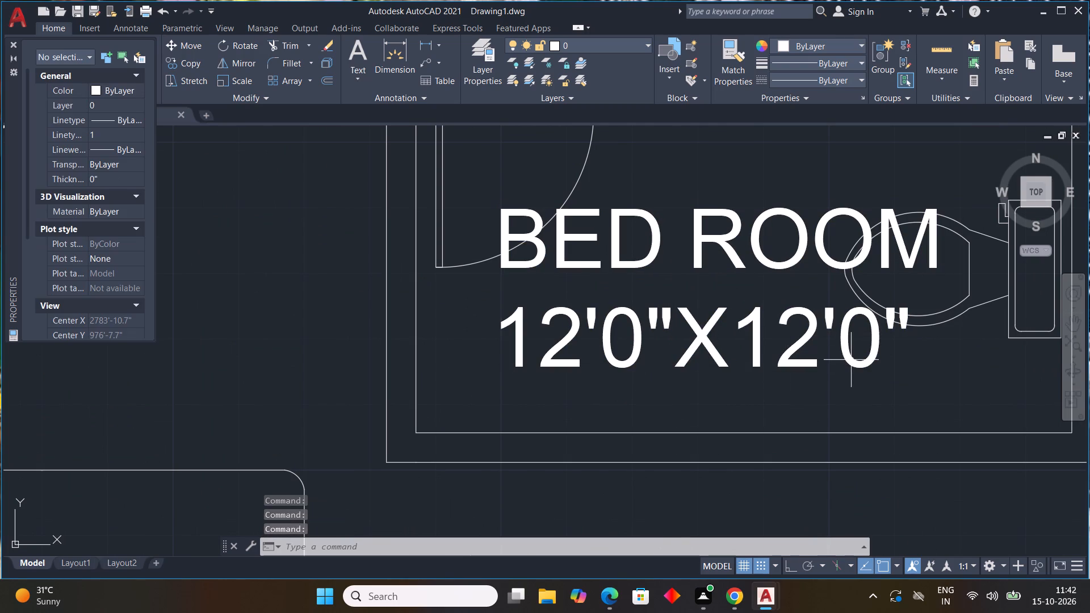
{"action": "double_click", "coordinate": [852, 366]}
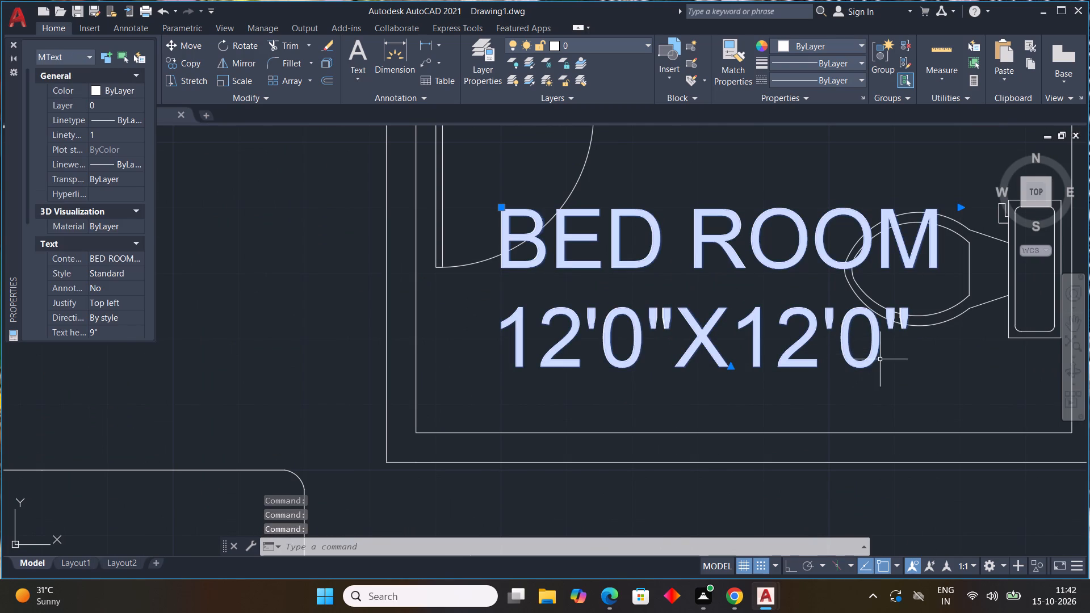
{"action": "key", "text": "Escape"}
{"action": "key", "text": "Escape"}
{"action": "double_click", "coordinate": [867, 359]}
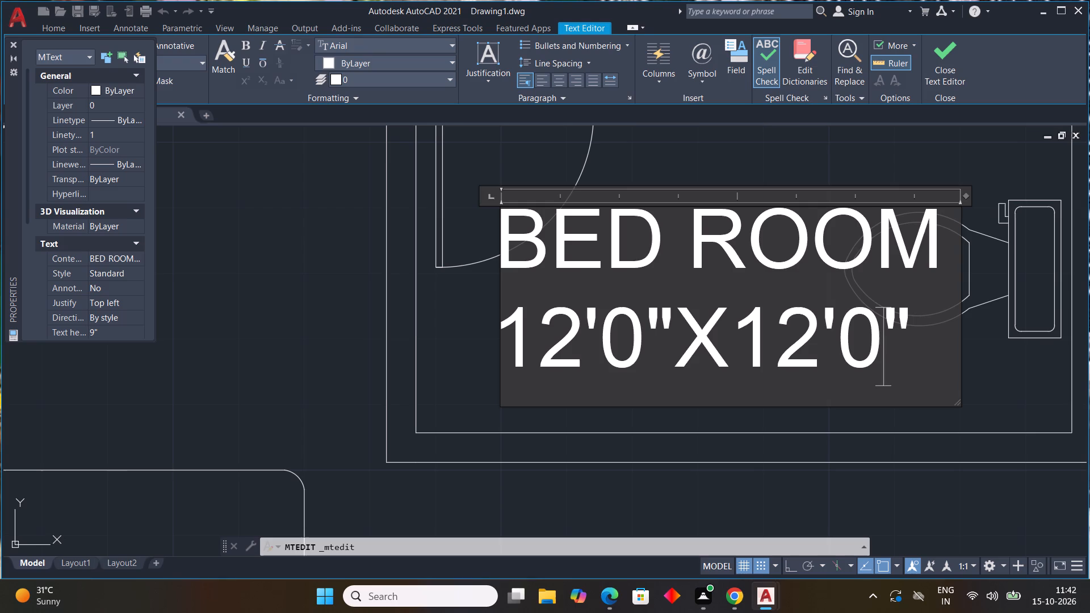
{"action": "left_click", "coordinate": [940, 324]}
{"action": "key", "text": "BackSpace"}
{"action": "key", "text": "BackSpace"}
{"action": "key", "text": "BackSpace"}
{"action": "key", "text": "BackSpace"}
{"action": "key", "text": "BackSpace"}
{"action": "key", "text": "BackSpace"}
{"action": "key", "text": "BackSpace"}
{"action": "key", "text": "BackSpace"}
{"action": "key", "text": "BackSpace"}
{"action": "key", "text": "BackSpace"}
{"action": "key", "text": "BackSpace"}
{"action": "key", "text": "BackSpace"}
{"action": "key", "text": "BackSpace"}
{"action": "key", "text": "BackSpace"}
{"action": "key", "text": "BackSpace"}
{"action": "key", "text": "BackSpace"}
{"action": "key", "text": "BackSpace"}
{"action": "key", "text": "BackSpace"}
{"action": "key", "text": "BackSpace"}
{"action": "key", "text": "BackSpace"}
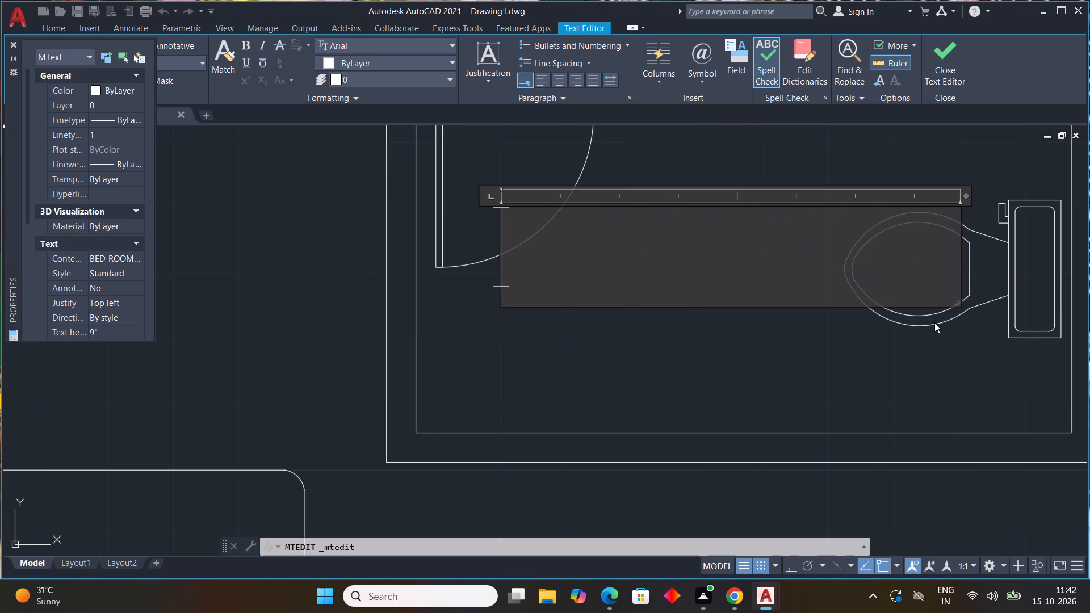
{"action": "type", "text": "TOIL"}
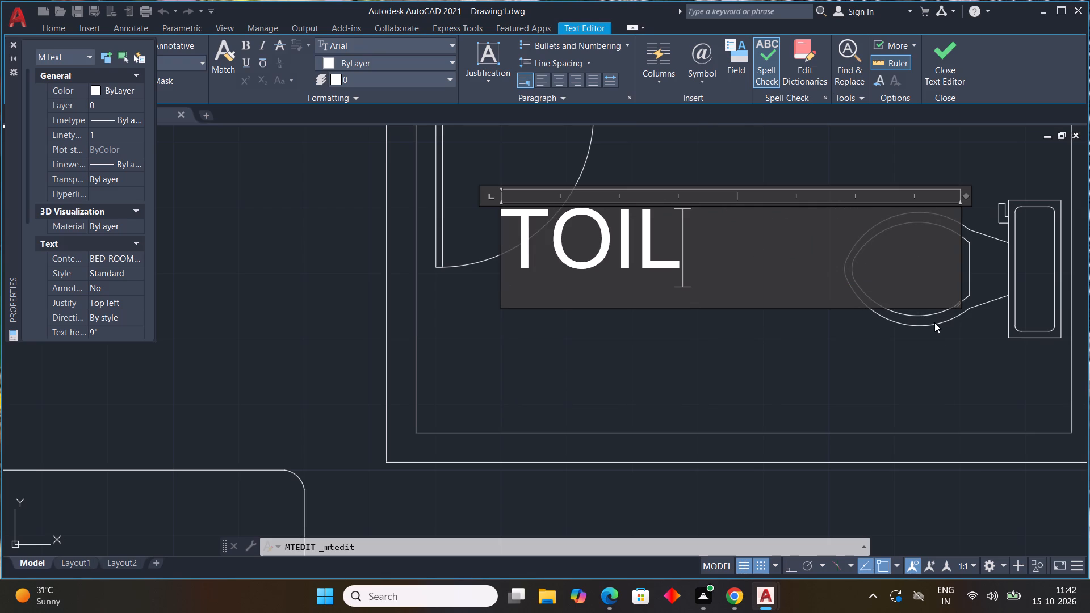
{"action": "type", "text": "ET"}
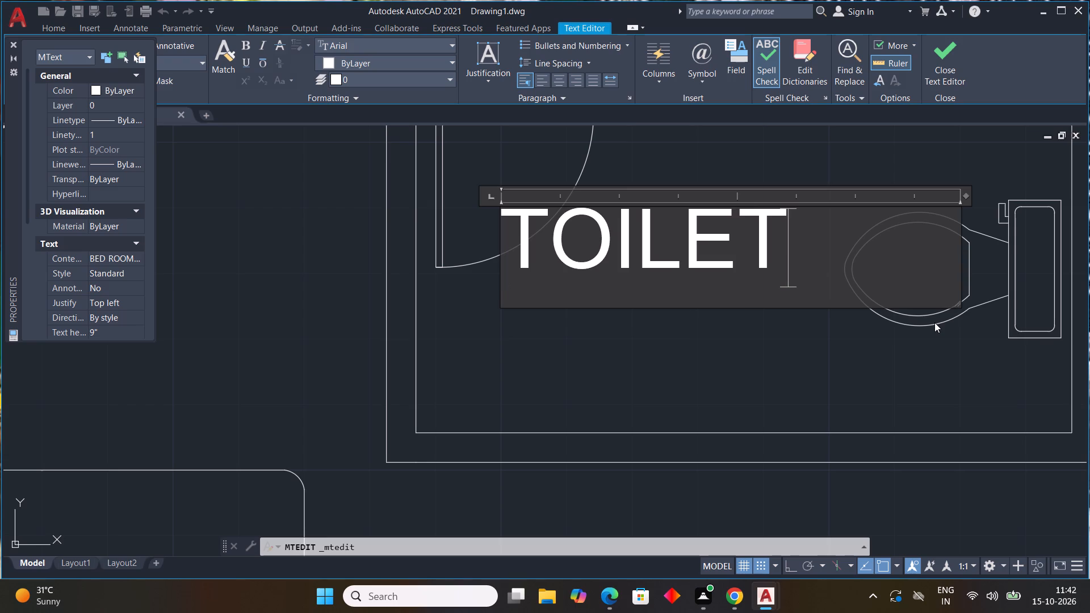
{"action": "key", "text": "Return"}
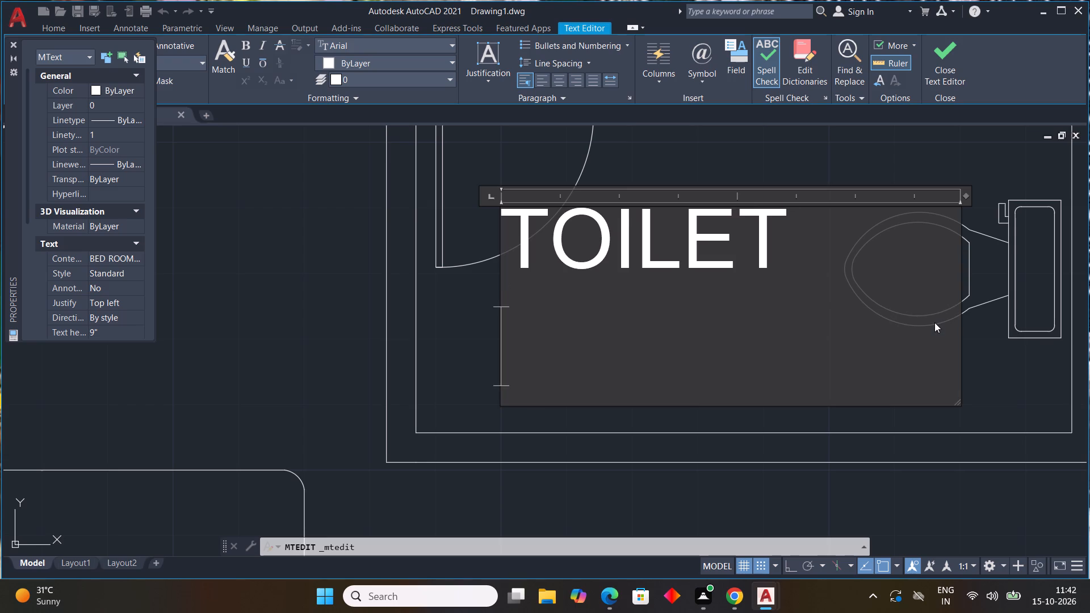
{"action": "type", "text": "8'"}
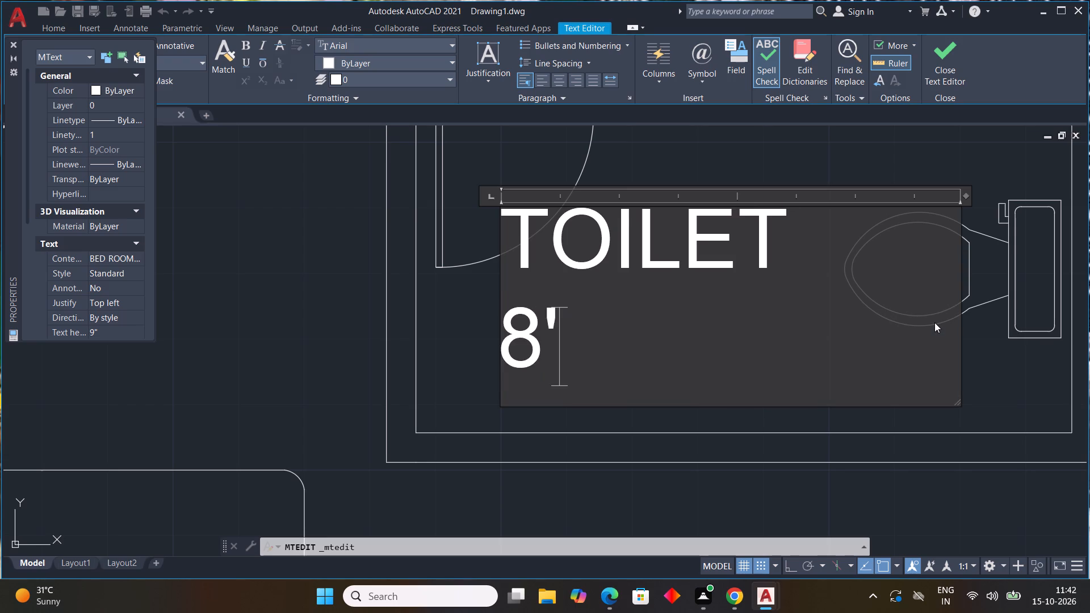
{"action": "key", "text": "4"}
{"action": "key", "text": "shift+quotedbl"}
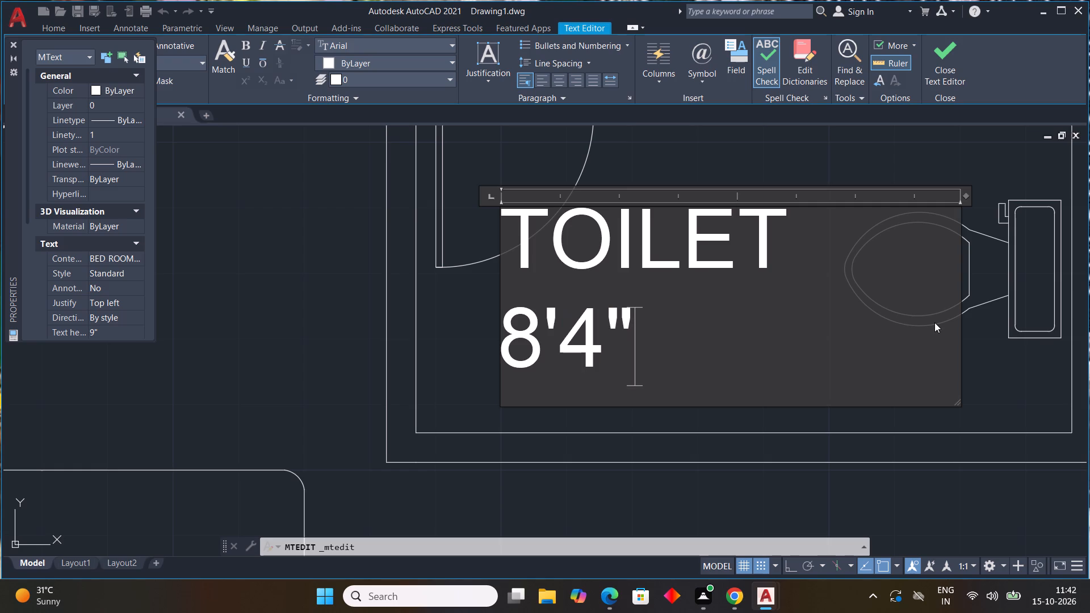
{"action": "key", "text": "x"}
{"action": "type", "text": "4'"}
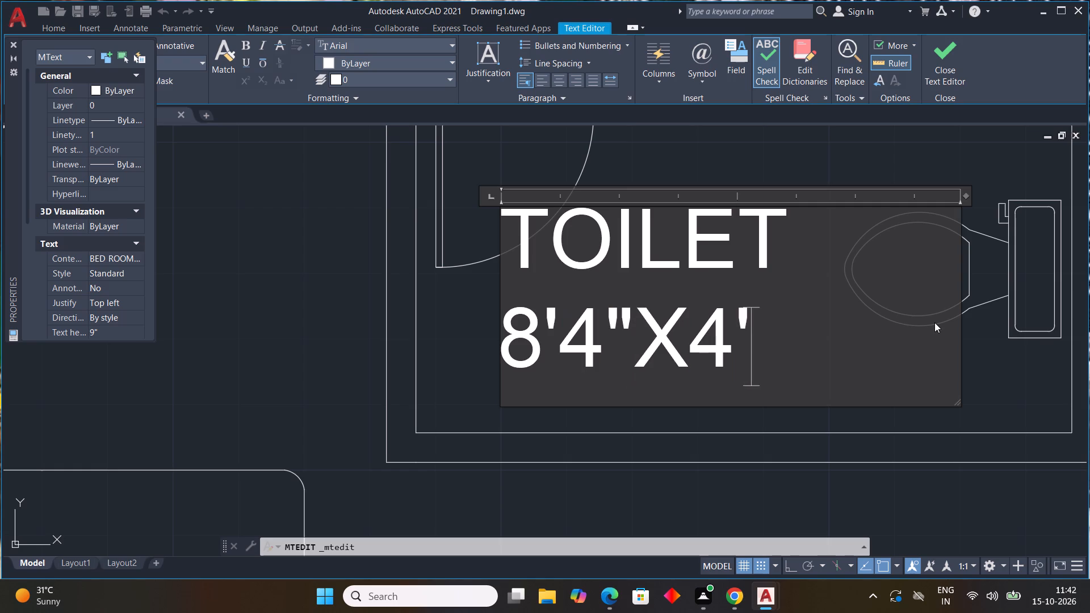
{"action": "key", "text": "0"}
{"action": "key", "text": "shift+quotedbl"}
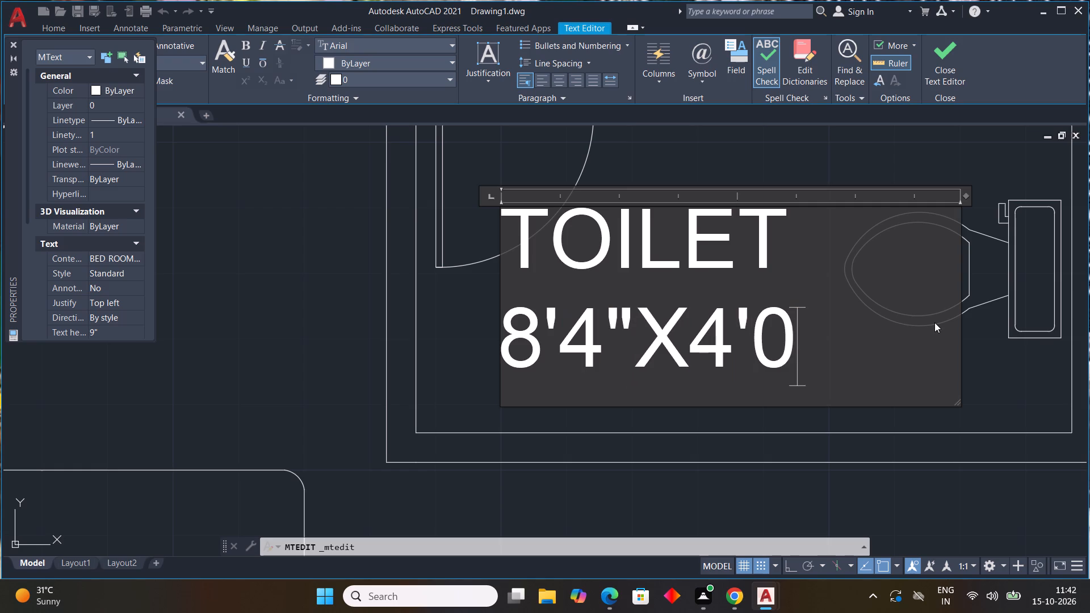
{"action": "left_click", "coordinate": [708, 174]}
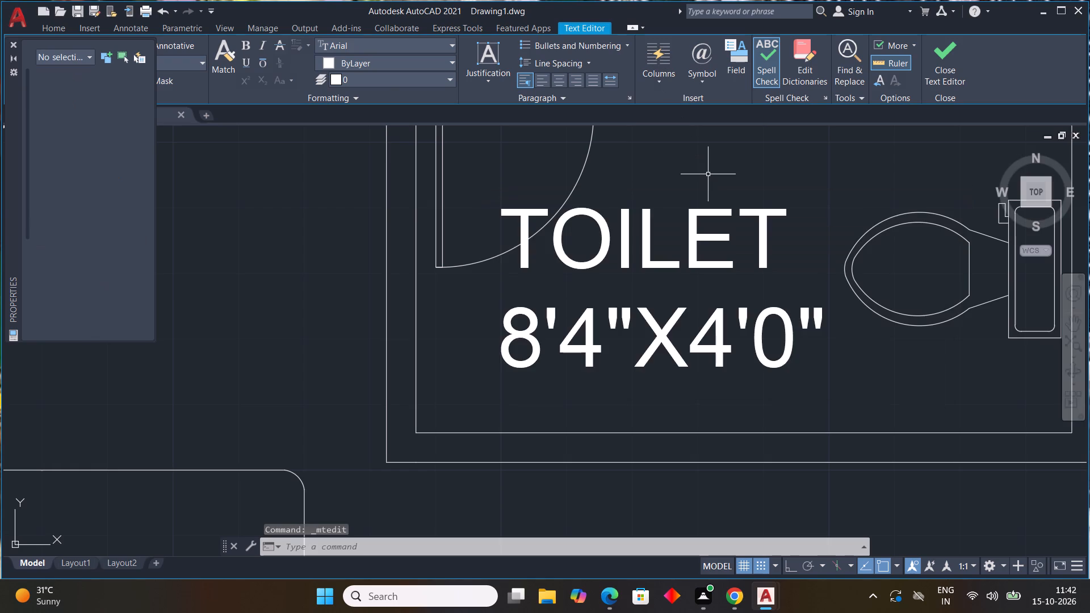
Replace the label text in the crossed square beside the right-hand toilet with WASH and AREA on two lines.
{"action": "scroll", "coordinate": [704, 167], "scroll_direction": "down", "scroll_amount": 3}
{"action": "middle_click_drag", "start_coordinate": [701, 216], "coordinate": [453, 309]}
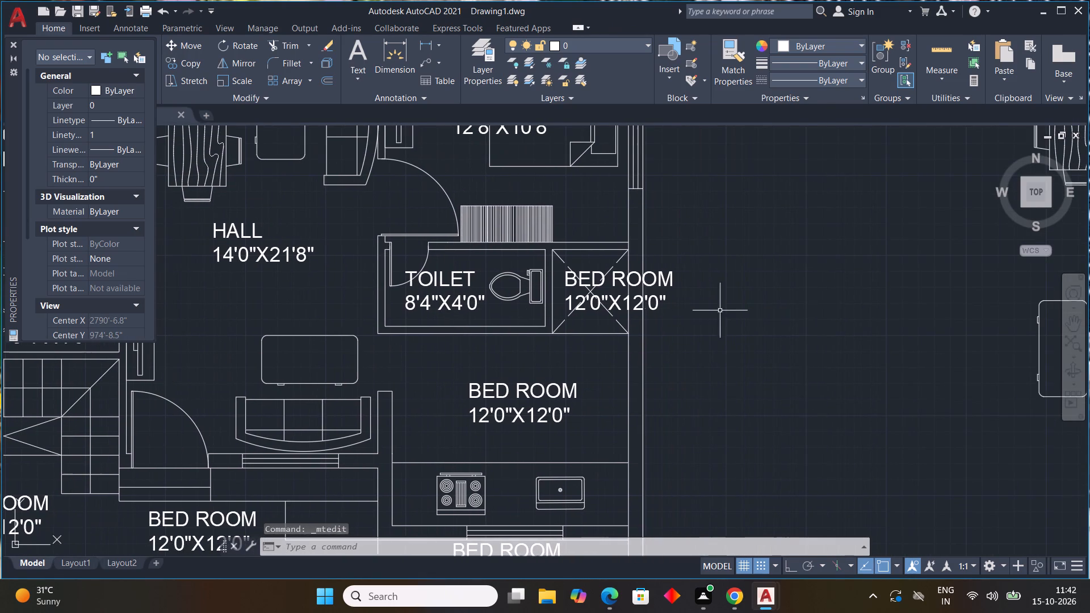
{"action": "double_click", "coordinate": [673, 276]}
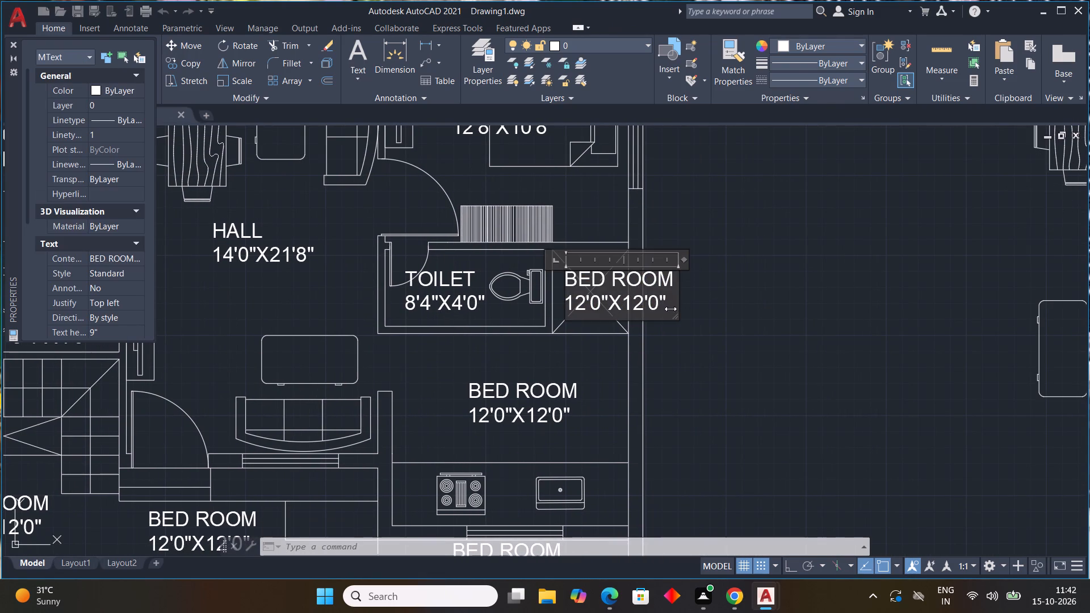
{"action": "left_click", "coordinate": [667, 306]}
{"action": "key", "text": "BackSpace"}
{"action": "key", "text": "BackSpace"}
{"action": "key", "text": "BackSpace"}
{"action": "key", "text": "BackSpace"}
{"action": "key", "text": "BackSpace"}
{"action": "key", "text": "BackSpace"}
{"action": "key", "text": "BackSpace"}
{"action": "key", "text": "BackSpace"}
{"action": "key", "text": "BackSpace"}
{"action": "key", "text": "BackSpace"}
{"action": "key", "text": "BackSpace"}
{"action": "key", "text": "BackSpace"}
{"action": "key", "text": "BackSpace"}
{"action": "key", "text": "BackSpace"}
{"action": "key", "text": "BackSpace"}
{"action": "key", "text": "BackSpace"}
{"action": "key", "text": "BackSpace"}
{"action": "key", "text": "BackSpace"}
{"action": "key", "text": "BackSpace"}
{"action": "key", "text": "BackSpace"}
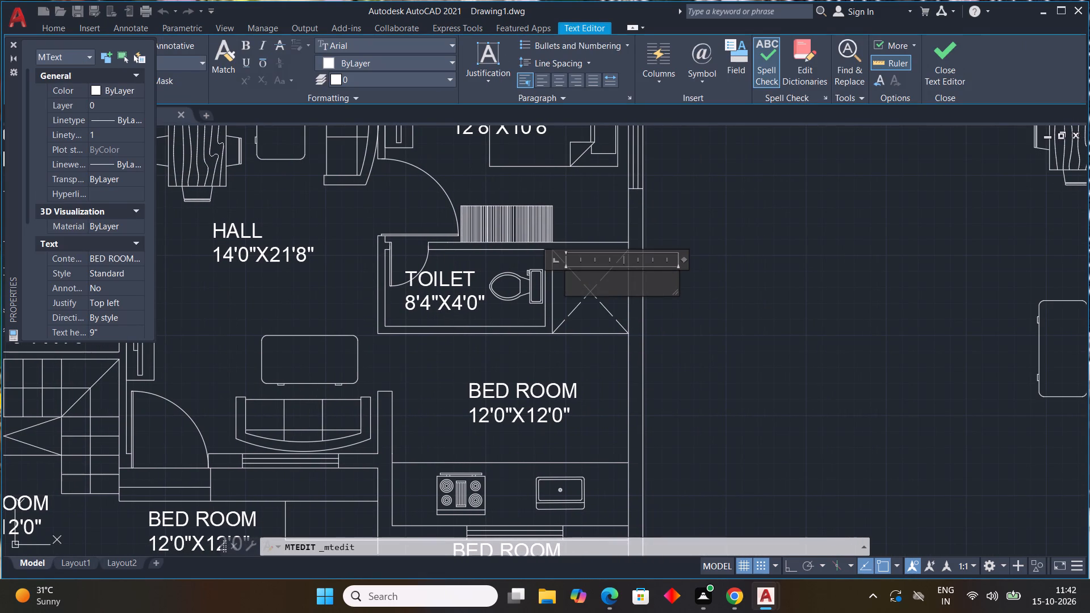
{"action": "type", "text": "WAS"}
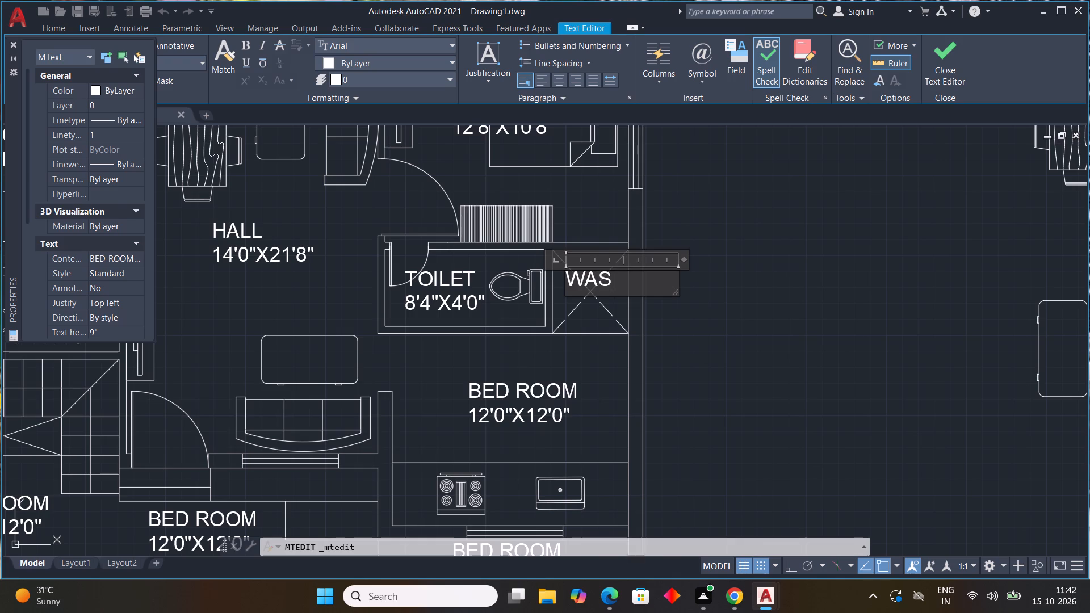
{"action": "key", "text": "h"}
{"action": "key", "text": "Return"}
{"action": "type", "text": "AREA"}
{"action": "left_click", "coordinate": [764, 359]}
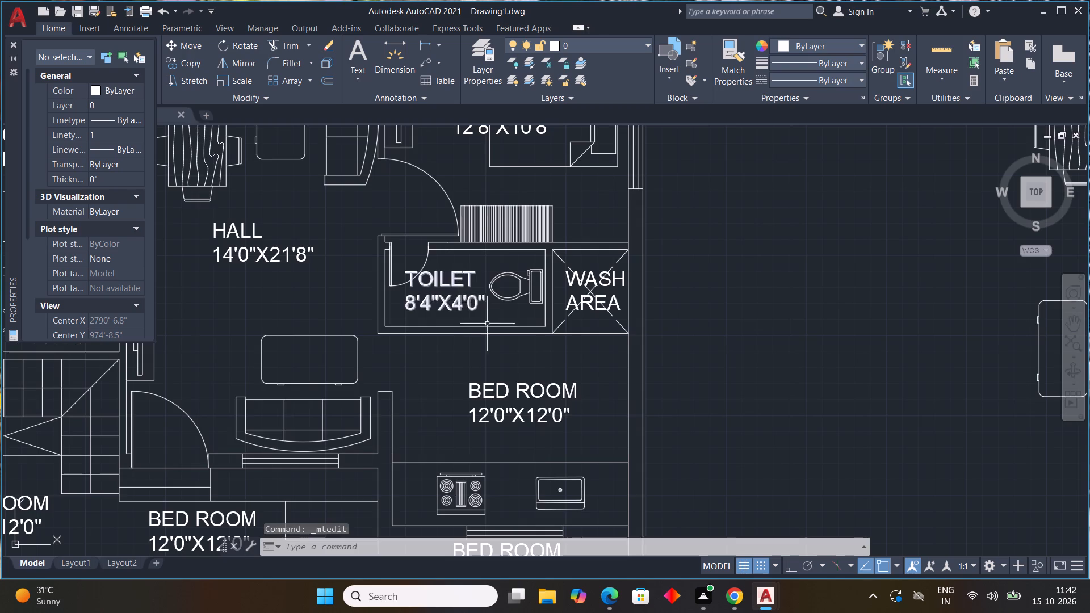
Replace the BED ROOM label above the stove and sink counter with KITCHEN and the size 12'8"X10'0" on a second line.
{"action": "scroll", "coordinate": [517, 336], "scroll_direction": "down", "scroll_amount": 2}
{"action": "scroll", "coordinate": [517, 377], "scroll_direction": "up", "scroll_amount": 3}
{"action": "double_click", "coordinate": [553, 343]}
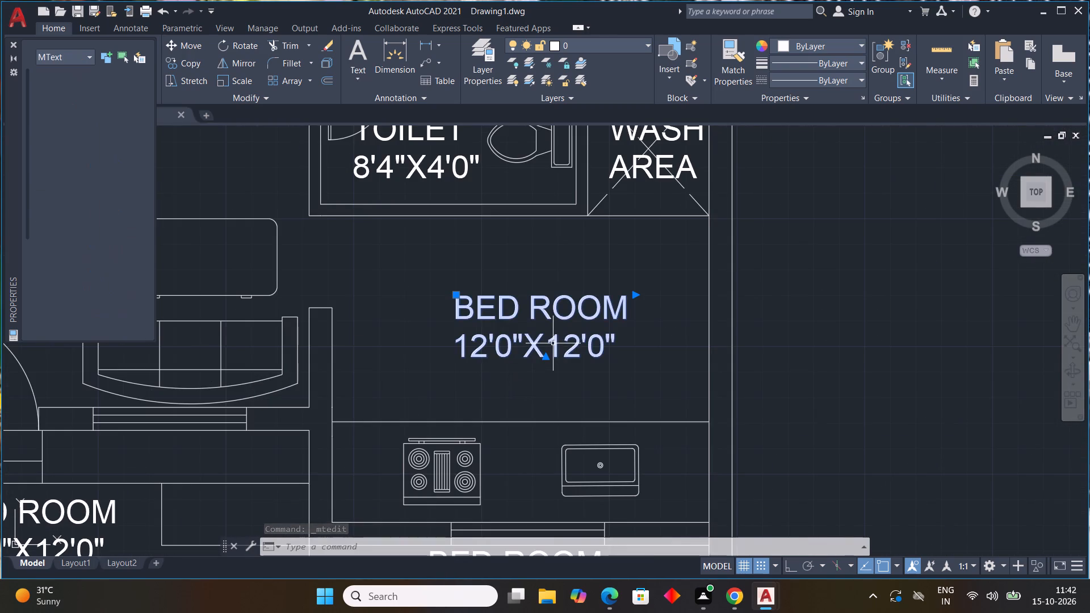
{"action": "left_click", "coordinate": [618, 345]}
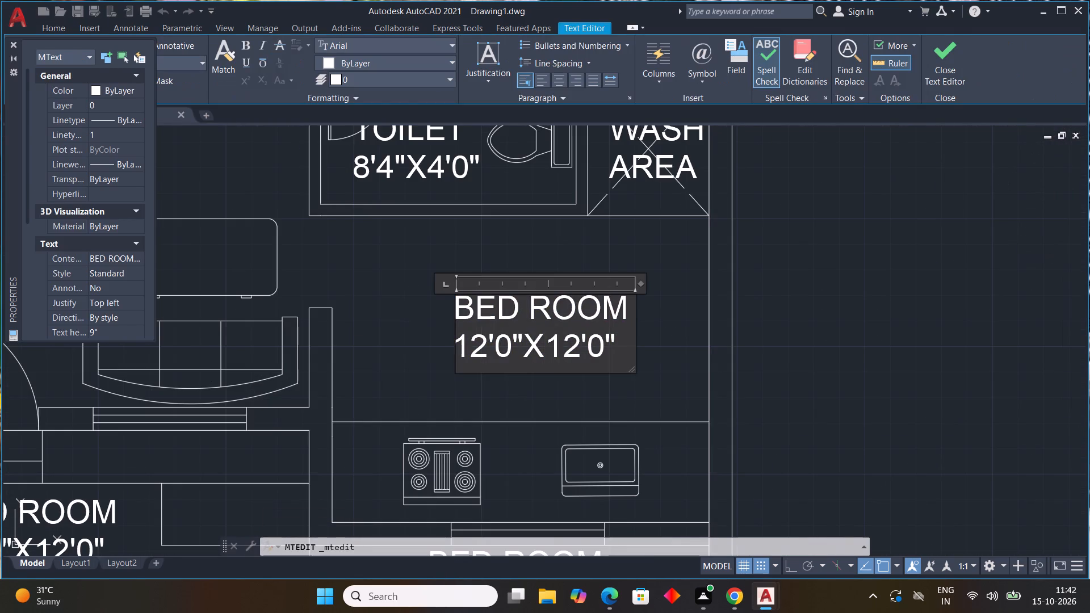
{"action": "key", "text": "BackSpace"}
{"action": "key", "text": "BackSpace"}
{"action": "key", "text": "BackSpace"}
{"action": "key", "text": "BackSpace"}
{"action": "key", "text": "BackSpace"}
{"action": "key", "text": "BackSpace"}
{"action": "key", "text": "BackSpace"}
{"action": "key", "text": "BackSpace"}
{"action": "key", "text": "BackSpace"}
{"action": "key", "text": "BackSpace"}
{"action": "key", "text": "BackSpace"}
{"action": "key", "text": "BackSpace"}
{"action": "key", "text": "BackSpace"}
{"action": "key", "text": "BackSpace"}
{"action": "key", "text": "BackSpace"}
{"action": "key", "text": "BackSpace"}
{"action": "key", "text": "BackSpace"}
{"action": "key", "text": "BackSpace"}
{"action": "key", "text": "BackSpace"}
{"action": "key", "text": "BackSpace"}
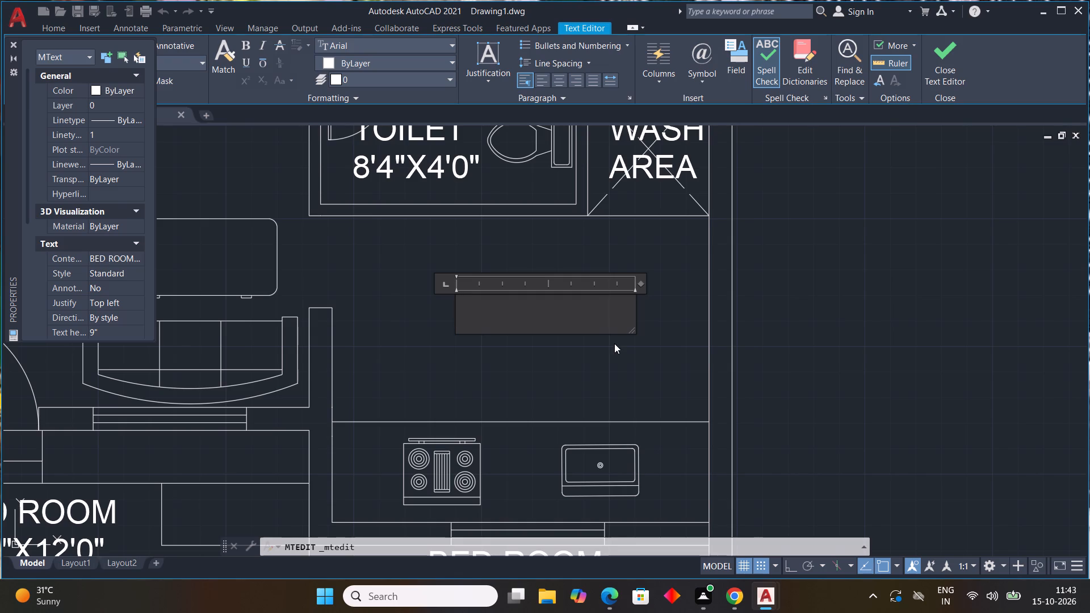
{"action": "type", "text": "KIT"}
{"action": "type", "text": "CHEN"}
{"action": "key", "text": "Return"}
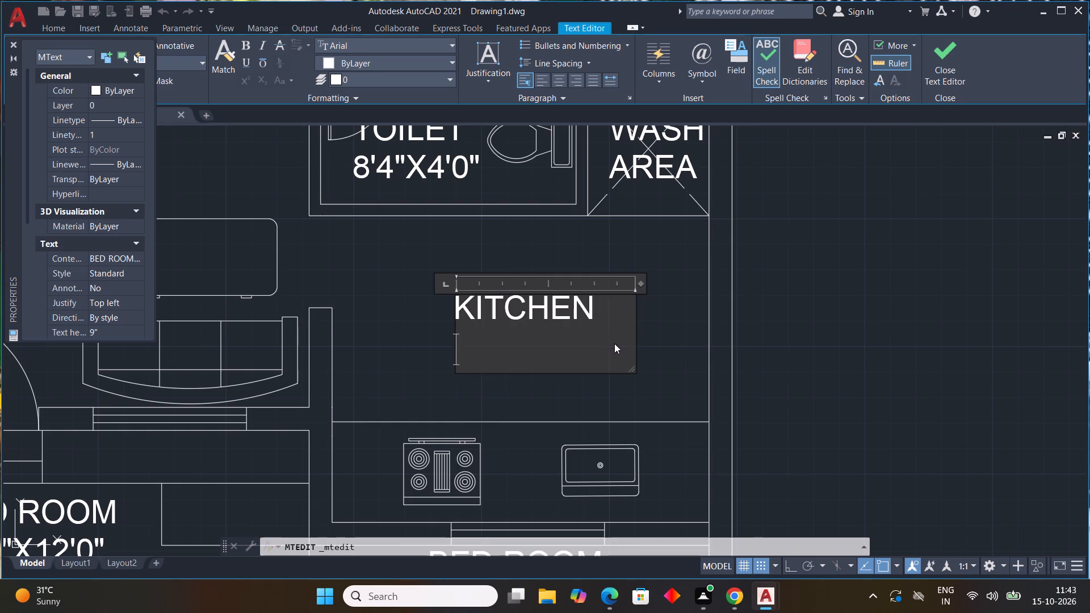
{"action": "type", "text": "12'8"}
{"action": "key", "text": "shift+quotedbl"}
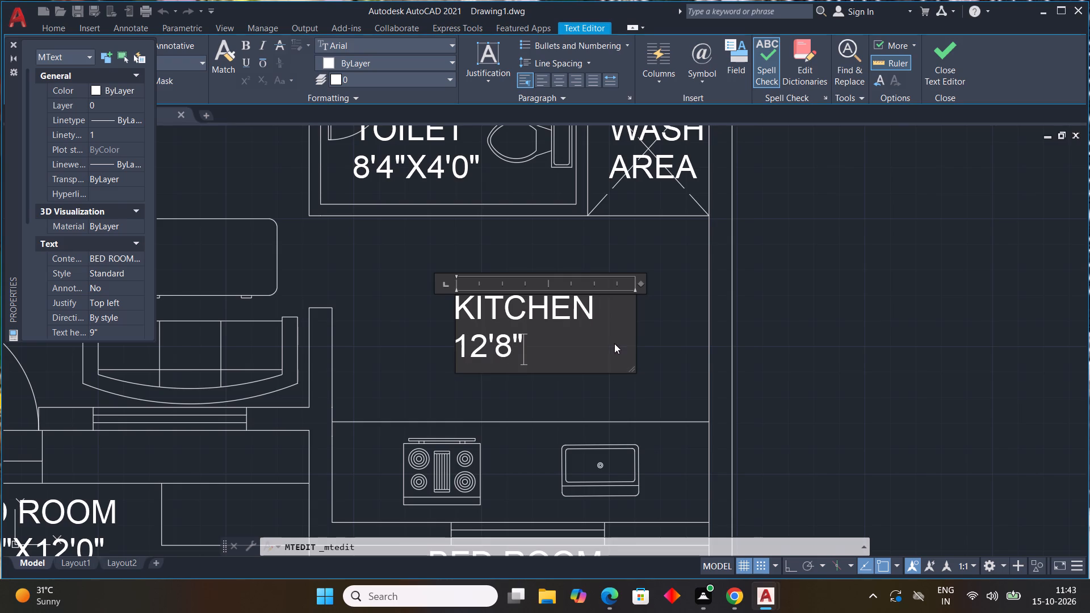
{"action": "key", "text": "x"}
{"action": "type", "text": "4'0"}
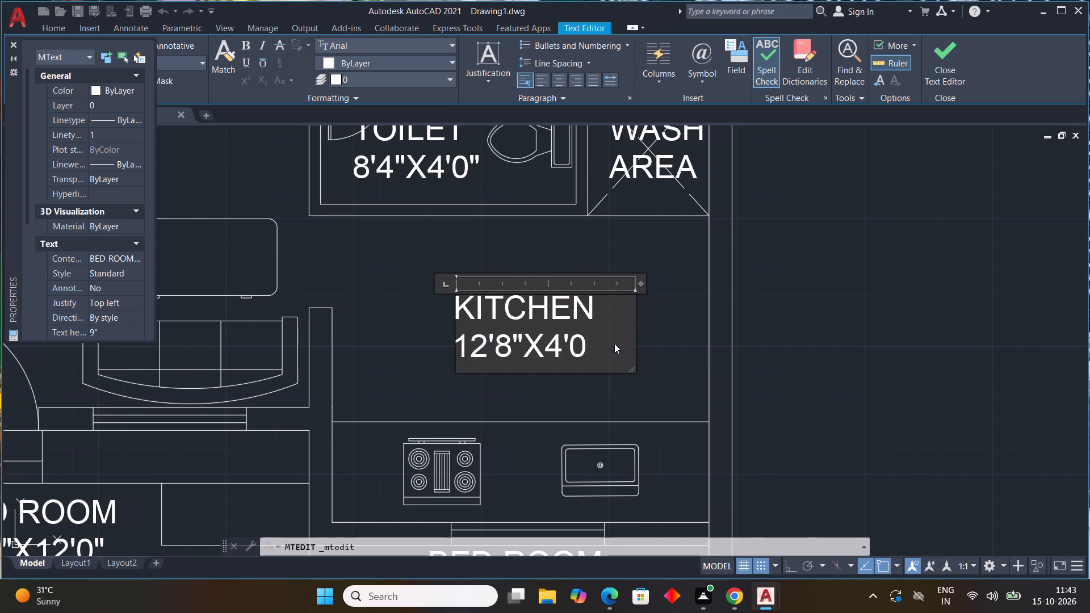
{"action": "key", "text": "shift+quotedbl"}
{"action": "key", "text": "BackSpace"}
{"action": "key", "text": "BackSpace"}
{"action": "key", "text": "BackSpace"}
{"action": "key", "text": "BackSpace"}
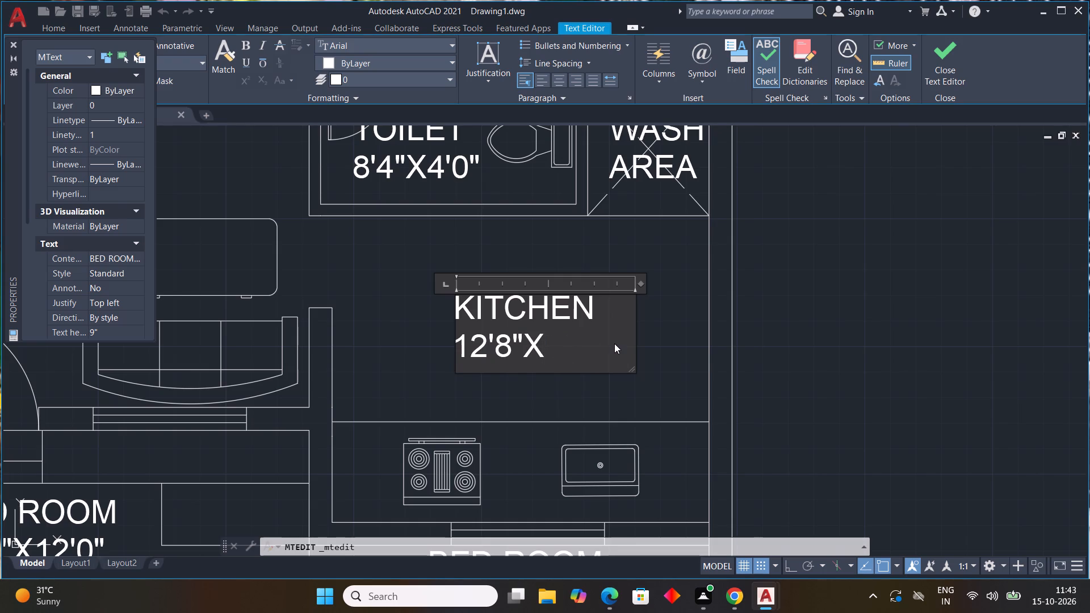
{"action": "type", "text": "10'0"}
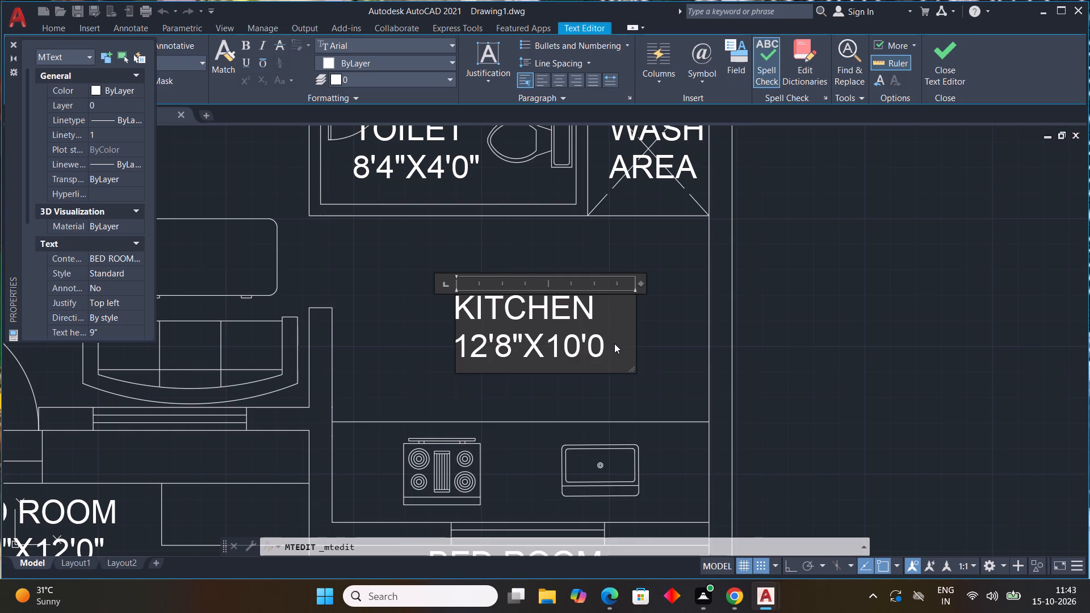
{"action": "key", "text": "shift+quotedbl"}
{"action": "left_click", "coordinate": [404, 343]}
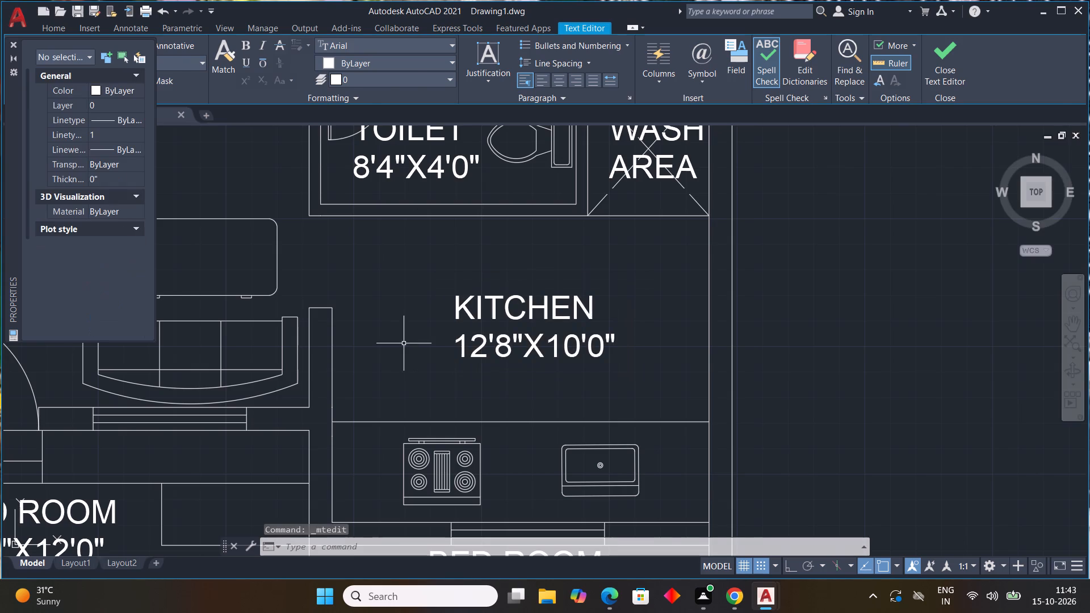
Replace the BED ROOM label below the kitchen window with LAWN and the size 12'8"X3'8" on a second line.
{"action": "scroll", "coordinate": [509, 323], "scroll_direction": "down", "scroll_amount": 3}
{"action": "scroll", "coordinate": [500, 393], "scroll_direction": "up", "scroll_amount": 4}
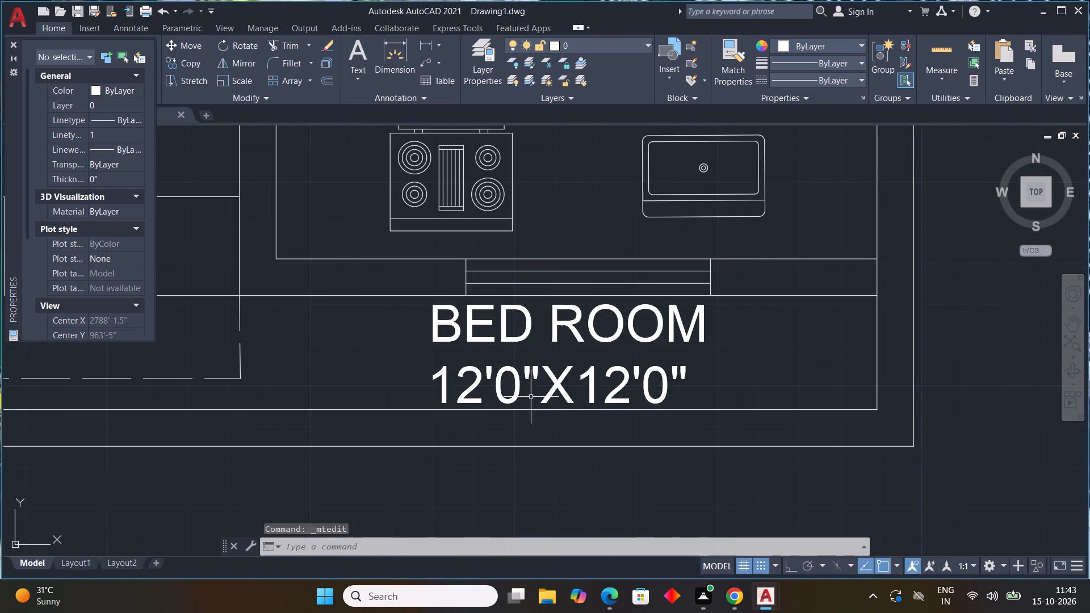
{"action": "double_click", "coordinate": [516, 391]}
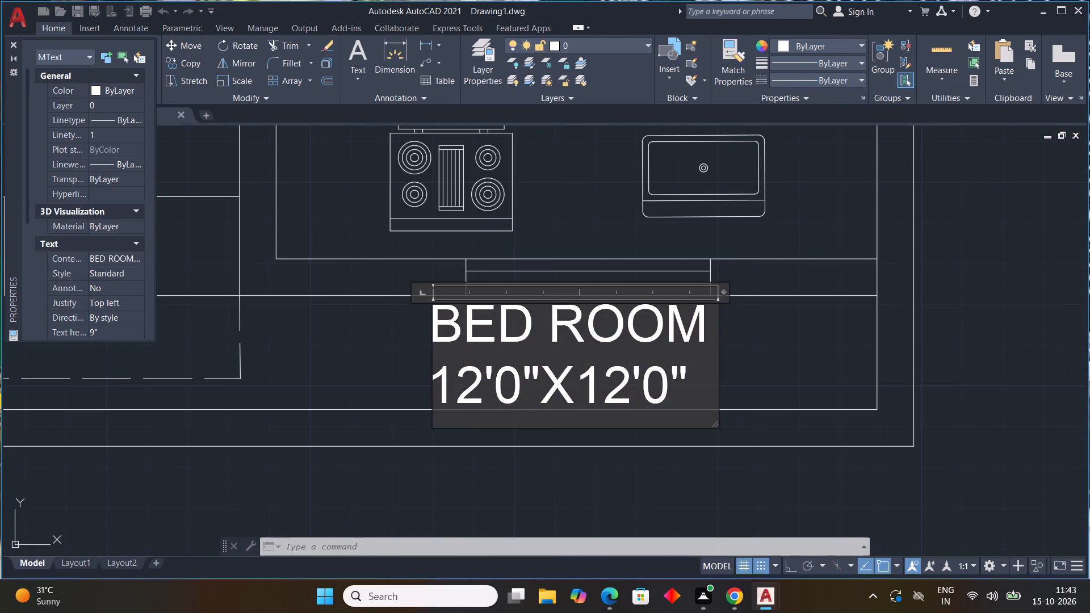
{"action": "left_click", "coordinate": [690, 380]}
{"action": "key", "text": "BackSpace"}
{"action": "key", "text": "BackSpace"}
{"action": "key", "text": "BackSpace"}
{"action": "key", "text": "BackSpace"}
{"action": "key", "text": "BackSpace"}
{"action": "key", "text": "BackSpace"}
{"action": "key", "text": "BackSpace"}
{"action": "key", "text": "BackSpace"}
{"action": "key", "text": "BackSpace"}
{"action": "key", "text": "BackSpace"}
{"action": "key", "text": "BackSpace"}
{"action": "key", "text": "BackSpace"}
{"action": "key", "text": "BackSpace"}
{"action": "key", "text": "BackSpace"}
{"action": "key", "text": "BackSpace"}
{"action": "key", "text": "BackSpace"}
{"action": "key", "text": "BackSpace"}
{"action": "key", "text": "BackSpace"}
{"action": "key", "text": "BackSpace"}
{"action": "key", "text": "BackSpace"}
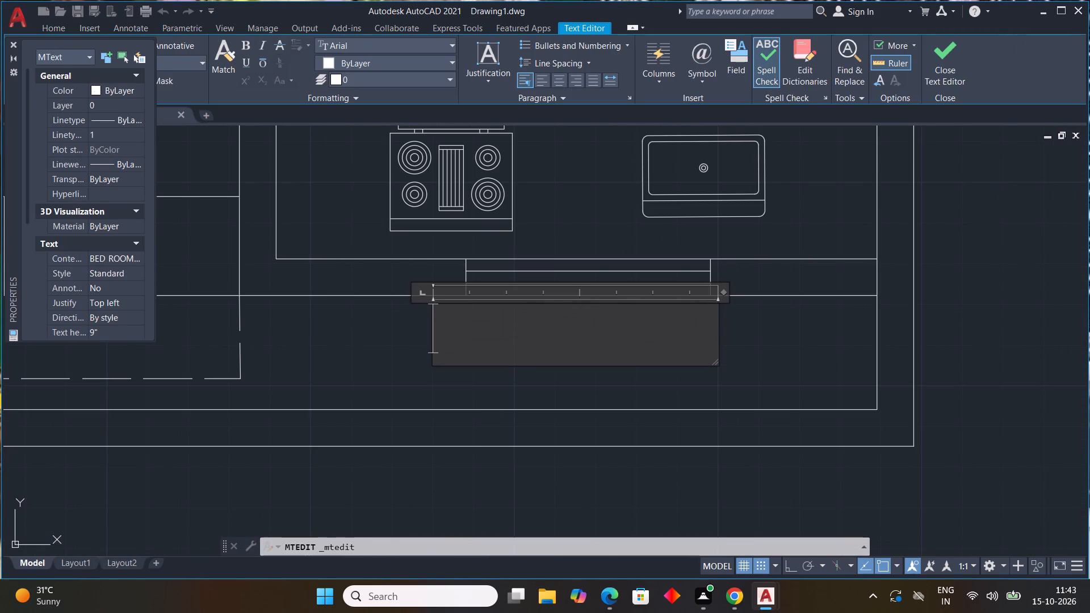
{"action": "type", "text": "LAWN"}
{"action": "key", "text": "Return"}
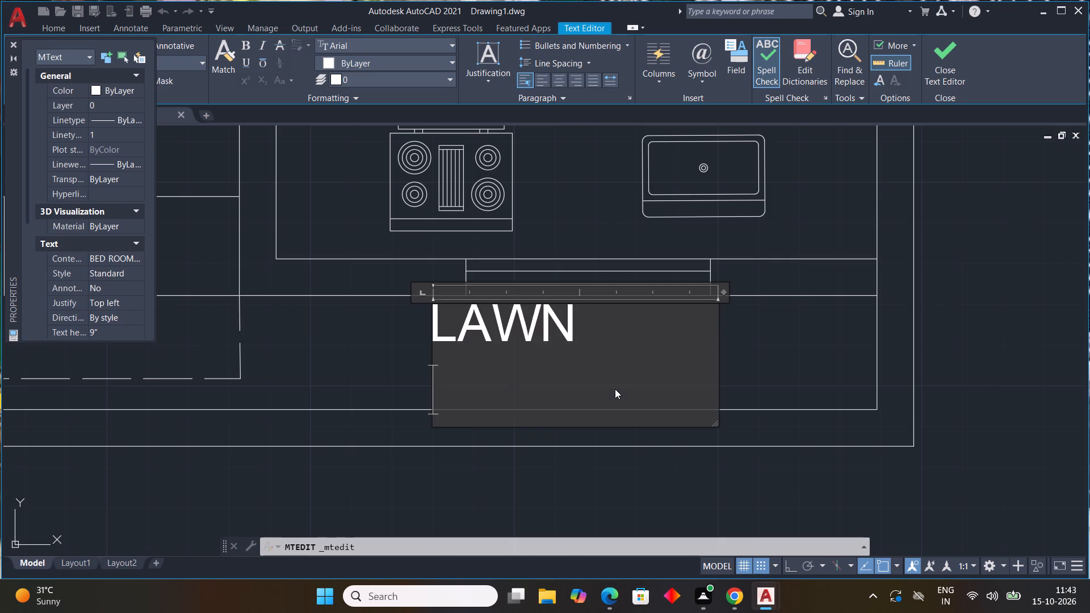
{"action": "type", "text": "12;"}
{"action": "key", "text": "BackSpace"}
{"action": "key", "text": "apostrophe"}
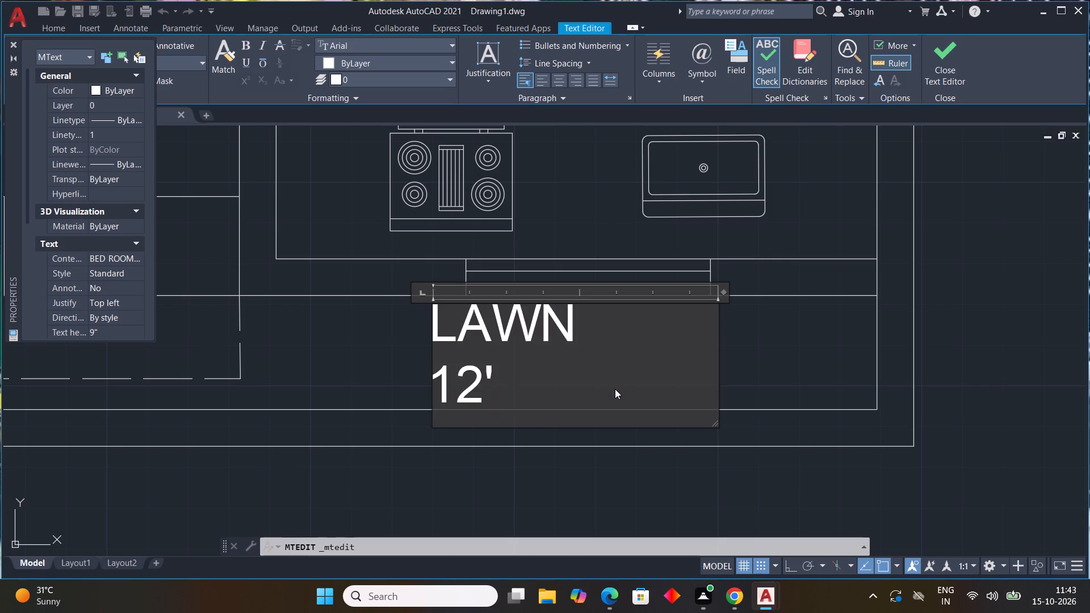
{"action": "key", "text": "8"}
{"action": "key", "text": "shift+quotedbl"}
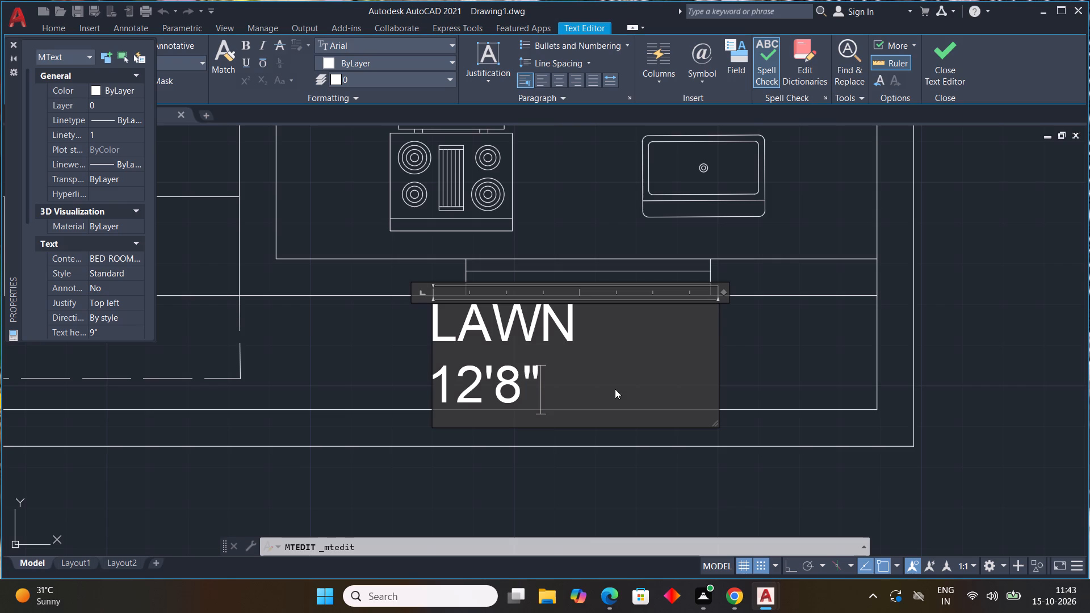
{"action": "key", "text": "x"}
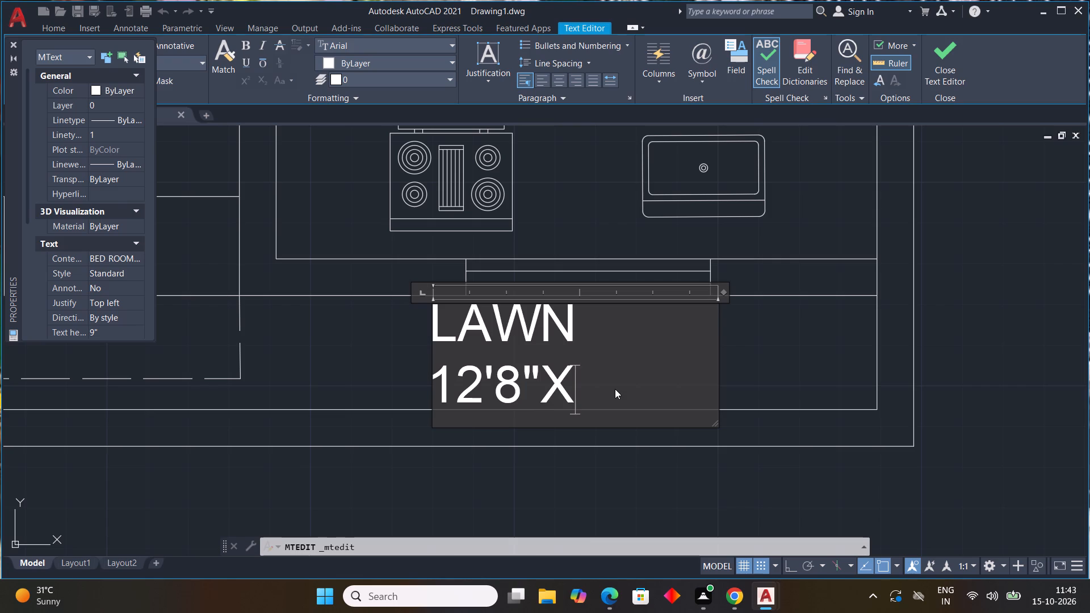
{"action": "type", "text": "3'"}
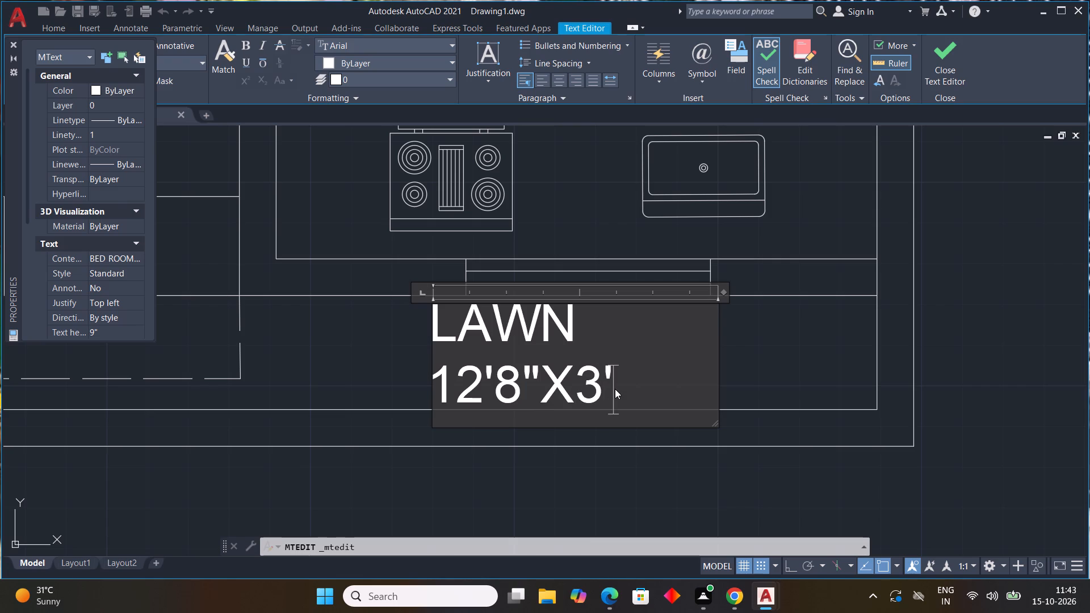
{"action": "key", "text": "8"}
{"action": "key", "text": "shift+quotedbl"}
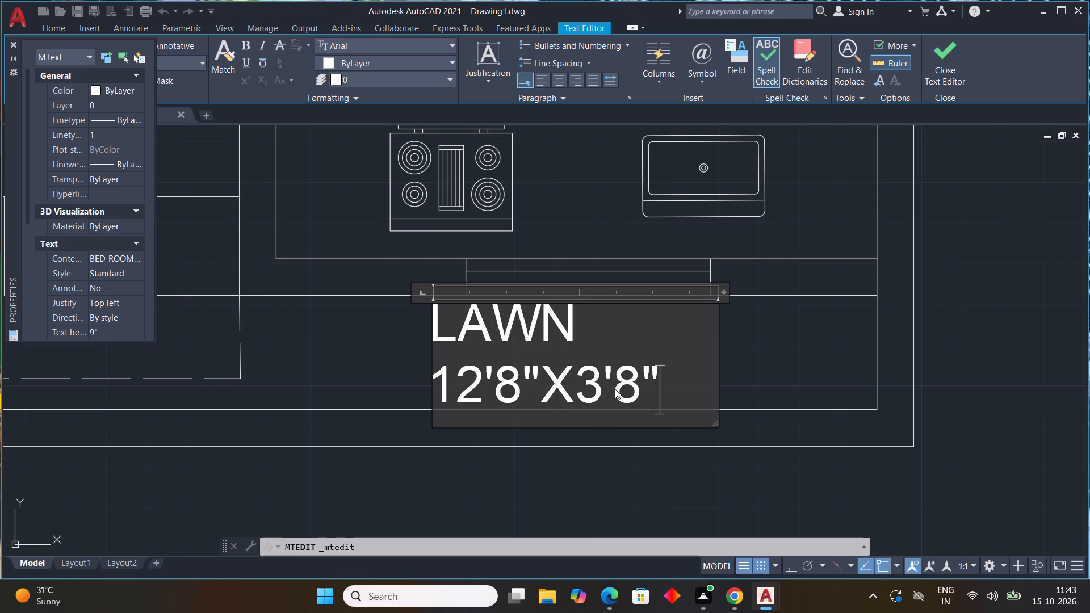
{"action": "left_click", "coordinate": [338, 350]}
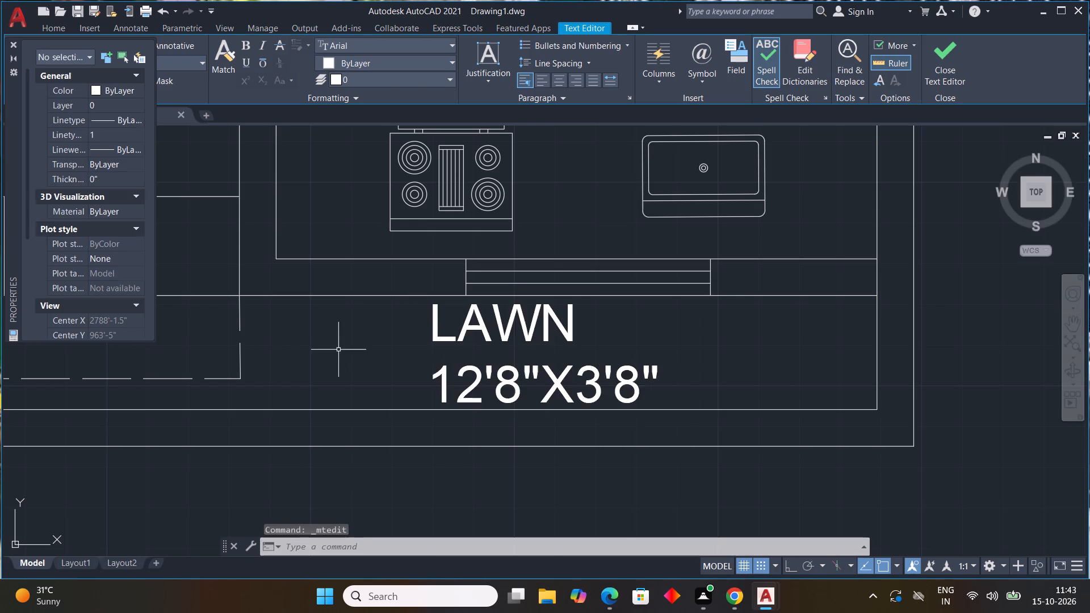
Replace the BED ROOM label in the entrance area below the main door with FOYER and the size 14'0"X7'8" on a second line.
{"action": "scroll", "coordinate": [338, 350], "scroll_direction": "down", "scroll_amount": 5}
{"action": "middle_click_drag", "start_coordinate": [329, 390], "coordinate": [328, 394]}
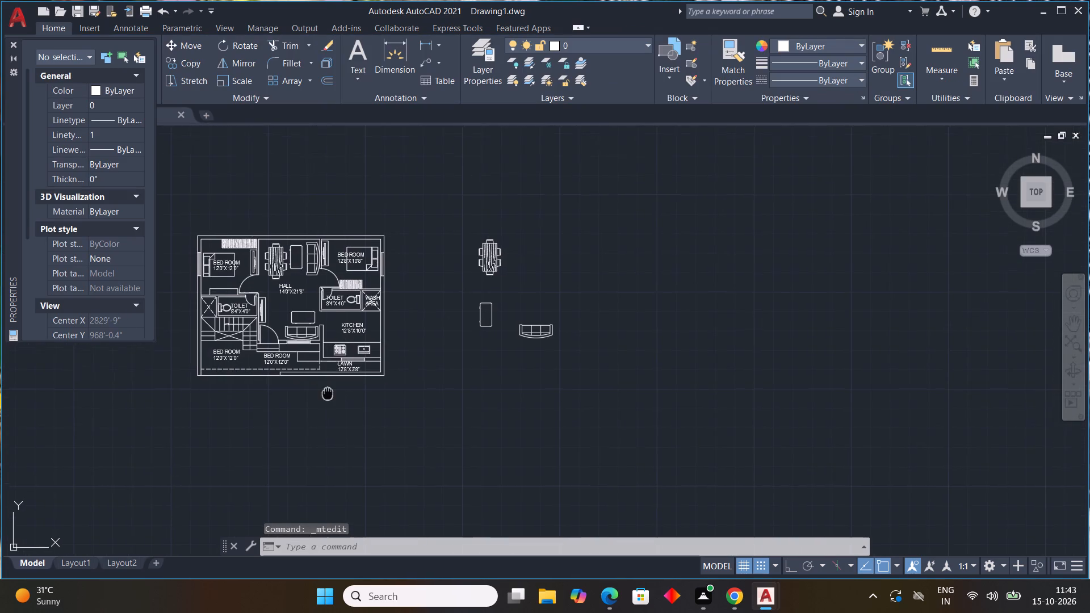
{"action": "middle_click_drag", "start_coordinate": [328, 394], "coordinate": [472, 433]}
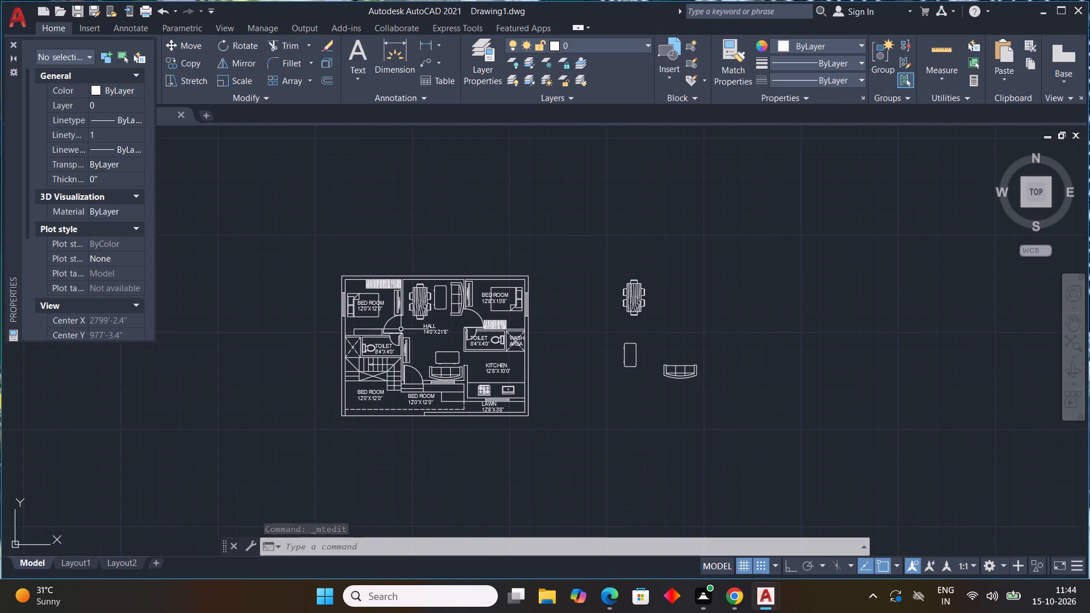
{"action": "scroll", "coordinate": [419, 406], "scroll_direction": "up", "scroll_amount": 3}
{"action": "left_click", "coordinate": [439, 395]}
{"action": "left_click", "coordinate": [440, 392]}
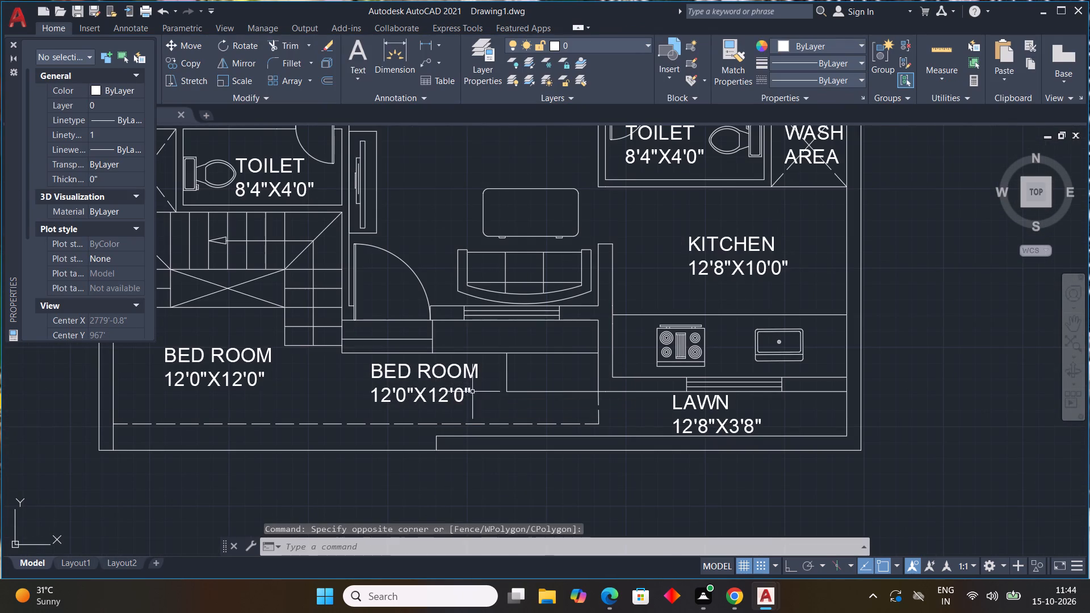
{"action": "double_click", "coordinate": [458, 397]}
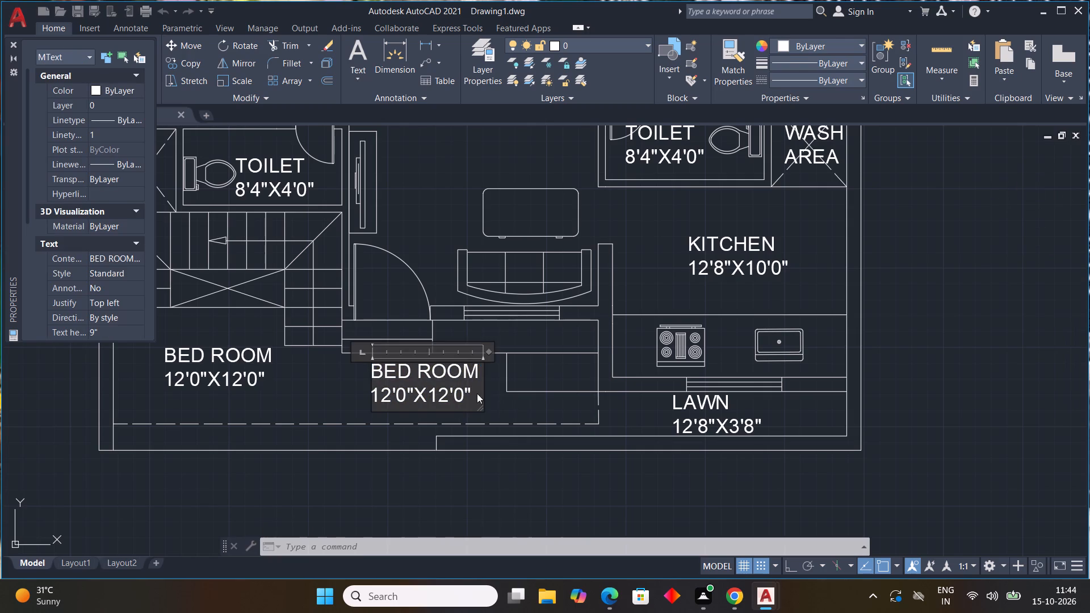
{"action": "left_click", "coordinate": [476, 393]}
{"action": "key", "text": "BackSpace"}
{"action": "key", "text": "BackSpace"}
{"action": "key", "text": "BackSpace"}
{"action": "key", "text": "BackSpace"}
{"action": "key", "text": "BackSpace"}
{"action": "key", "text": "BackSpace"}
{"action": "key", "text": "BackSpace"}
{"action": "key", "text": "BackSpace"}
{"action": "key", "text": "BackSpace"}
{"action": "key", "text": "BackSpace"}
{"action": "key", "text": "BackSpace"}
{"action": "key", "text": "BackSpace"}
{"action": "key", "text": "BackSpace"}
{"action": "key", "text": "BackSpace"}
{"action": "key", "text": "BackSpace"}
{"action": "key", "text": "BackSpace"}
{"action": "key", "text": "BackSpace"}
{"action": "key", "text": "BackSpace"}
{"action": "key", "text": "BackSpace"}
{"action": "key", "text": "BackSpace"}
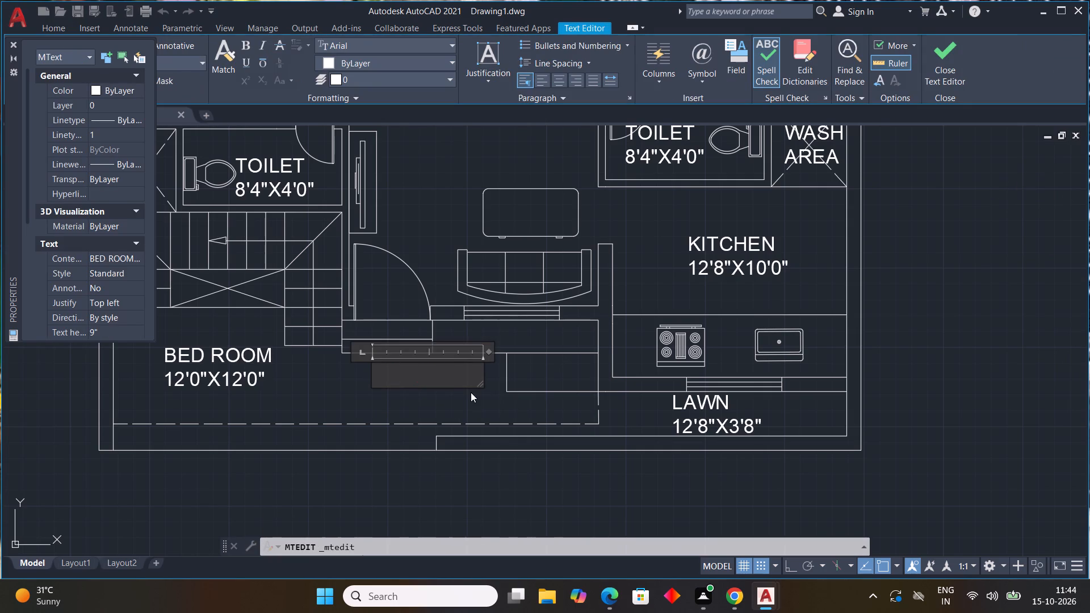
{"action": "type", "text": "FO"}
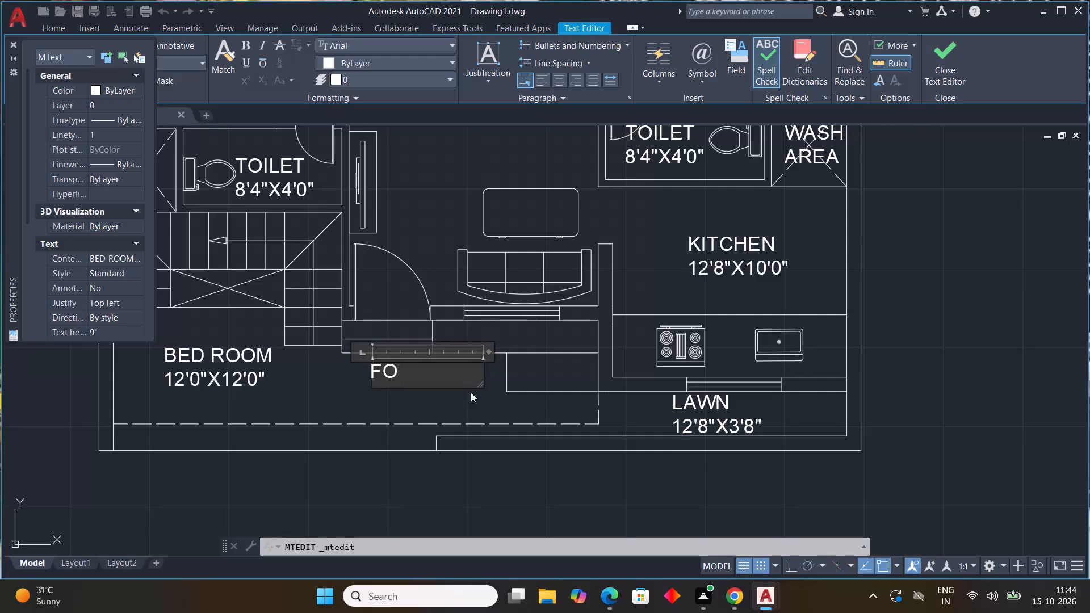
{"action": "type", "text": "YER"}
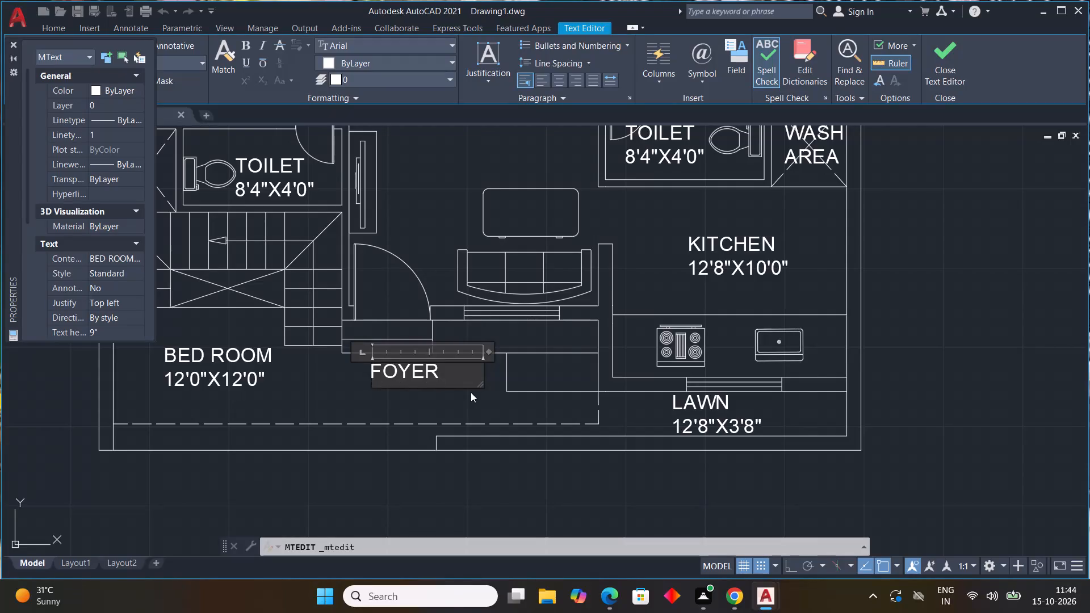
{"action": "key", "text": "Return"}
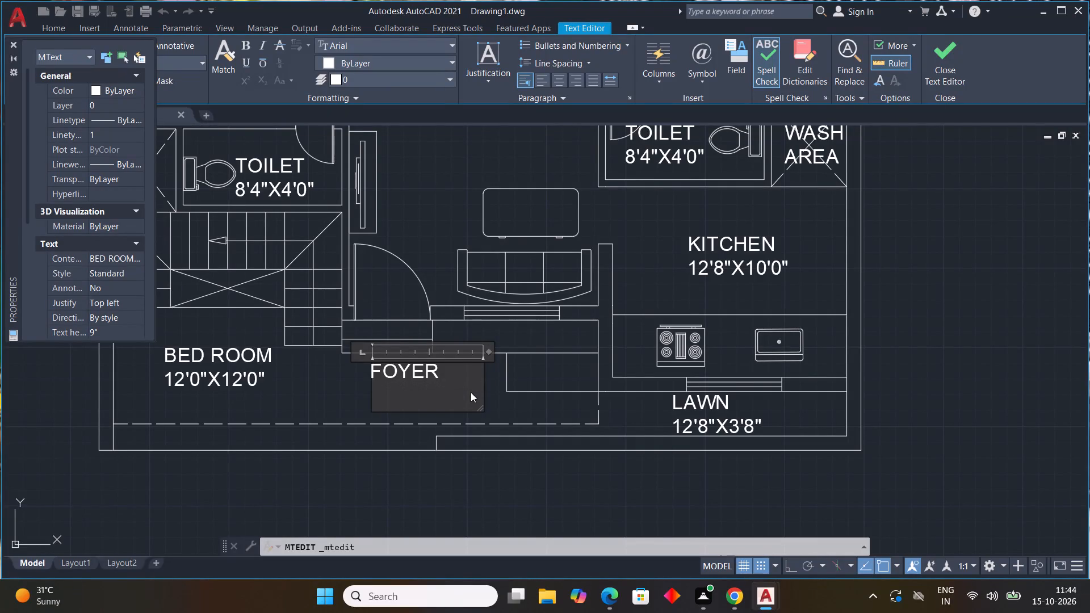
{"action": "type", "text": "14'"}
{"action": "key", "text": "0"}
{"action": "key", "text": "shift+quotedbl"}
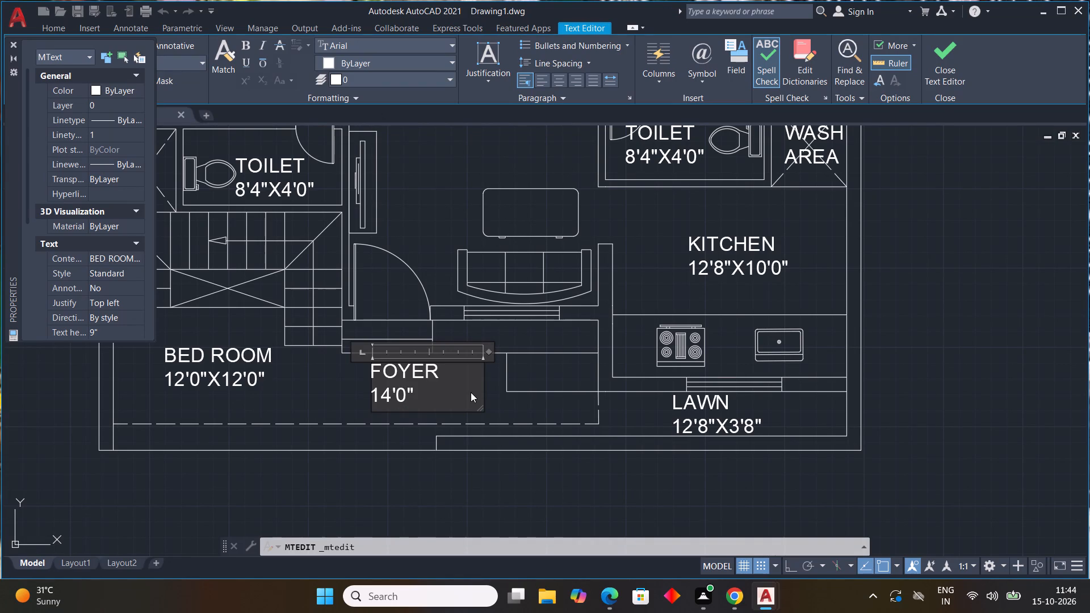
{"action": "key", "text": "x"}
{"action": "type", "text": "7'"}
{"action": "type", "text": "8\""}
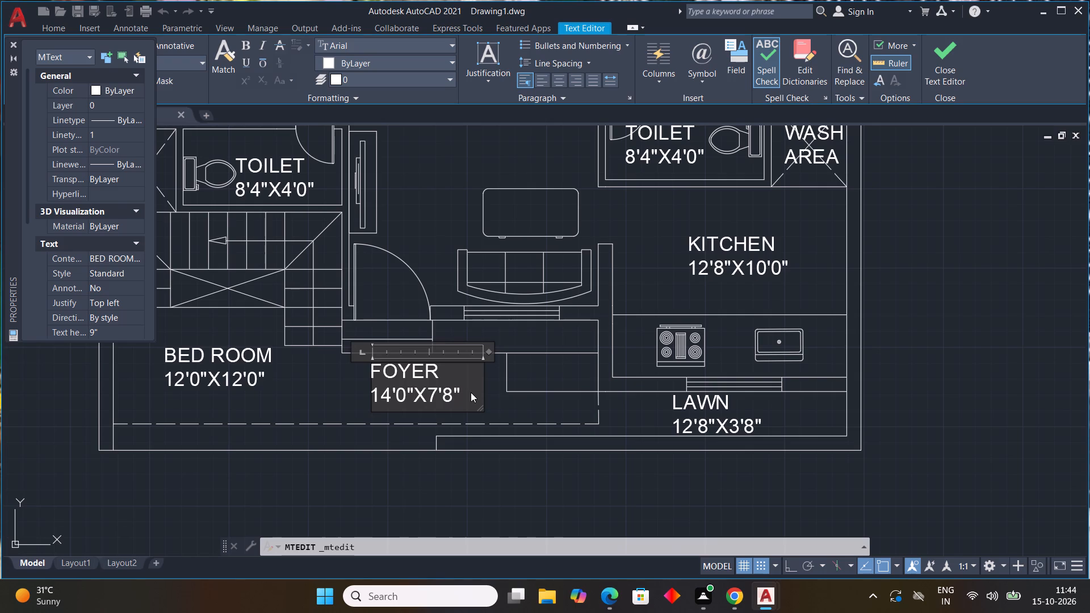
{"action": "left_click", "coordinate": [307, 399]}
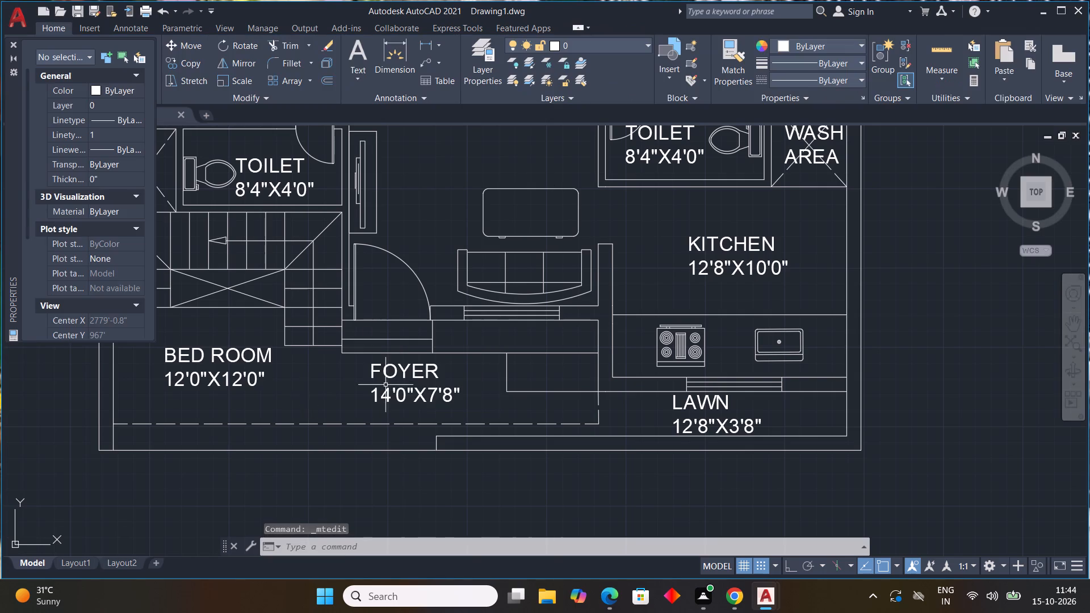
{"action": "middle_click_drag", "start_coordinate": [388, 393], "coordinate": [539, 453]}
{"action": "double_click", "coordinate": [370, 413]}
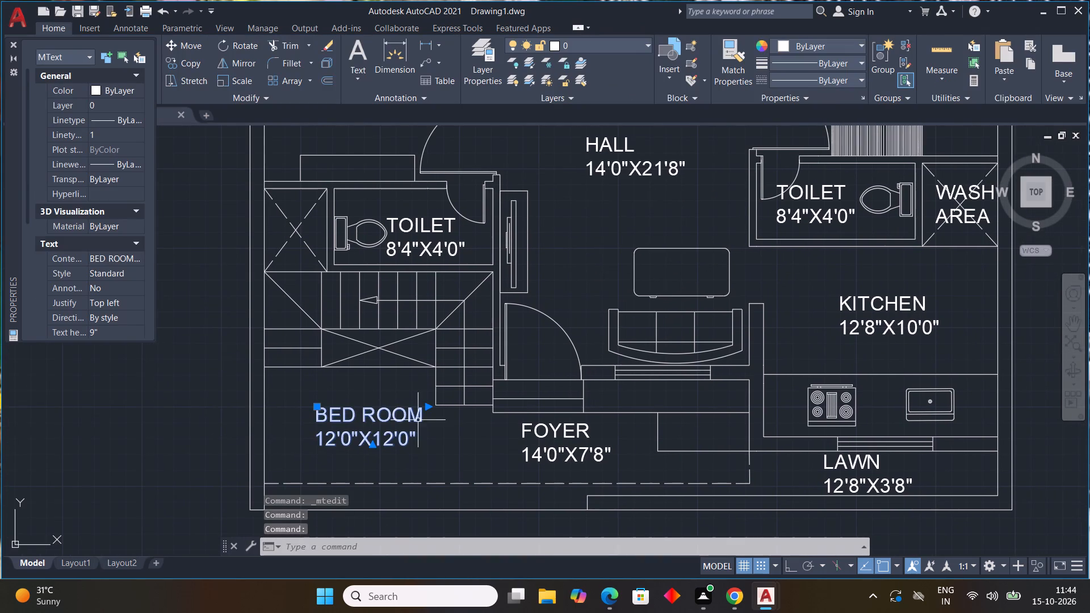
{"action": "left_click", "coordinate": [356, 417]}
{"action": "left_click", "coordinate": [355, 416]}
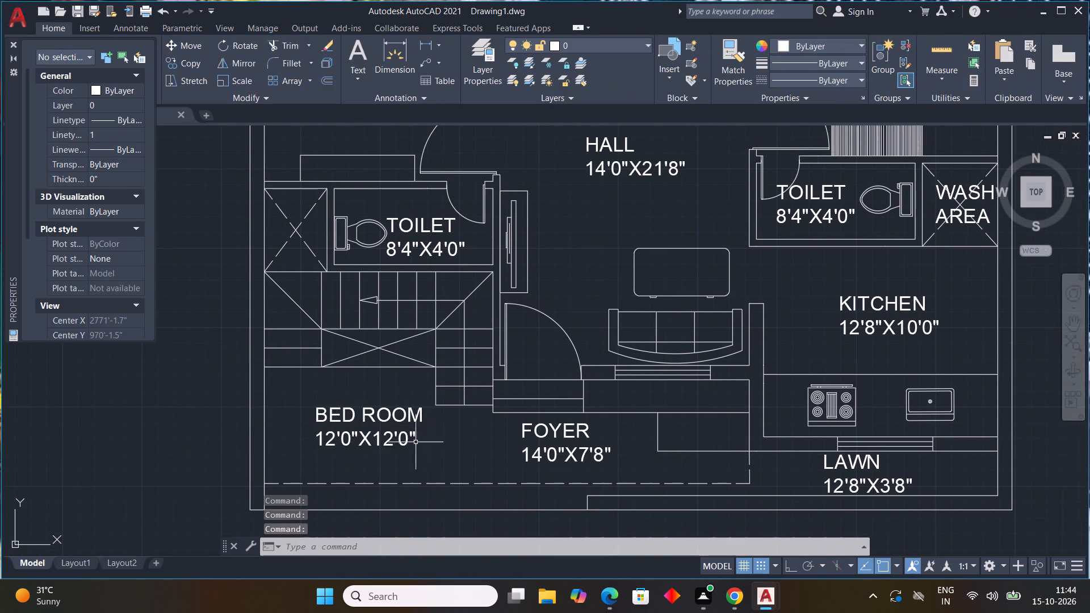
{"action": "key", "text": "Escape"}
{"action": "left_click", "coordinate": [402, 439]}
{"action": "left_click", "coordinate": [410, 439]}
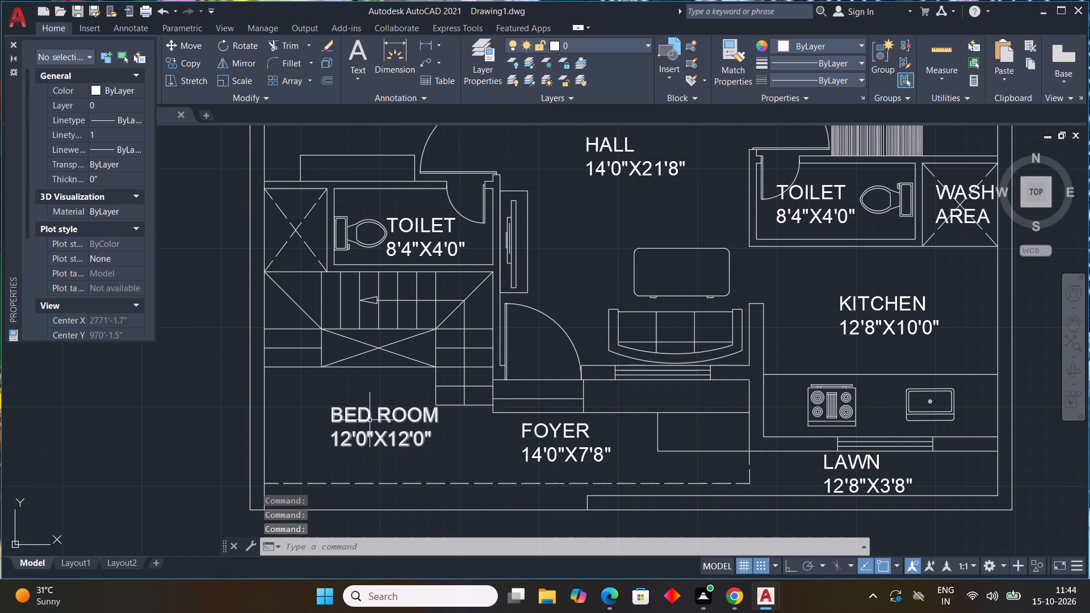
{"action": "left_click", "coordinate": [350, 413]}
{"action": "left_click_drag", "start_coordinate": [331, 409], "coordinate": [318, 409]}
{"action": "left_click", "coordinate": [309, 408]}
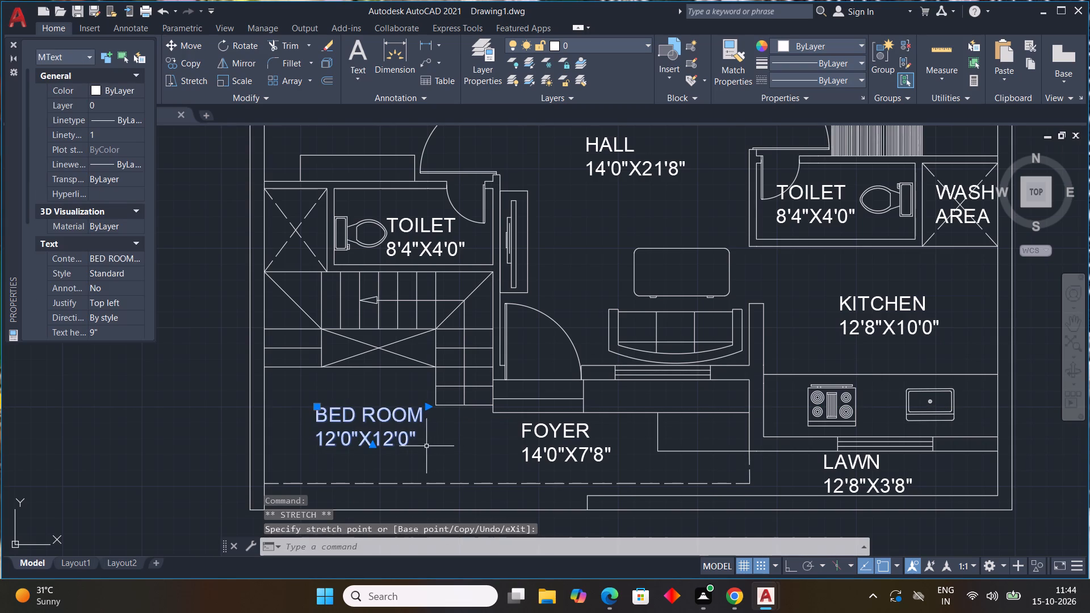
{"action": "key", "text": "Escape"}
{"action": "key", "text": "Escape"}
Replace the BED ROOM label below the staircase with PARKING and the size 12'0"X13'0" on a second line.
{"action": "double_click", "coordinate": [399, 444]}
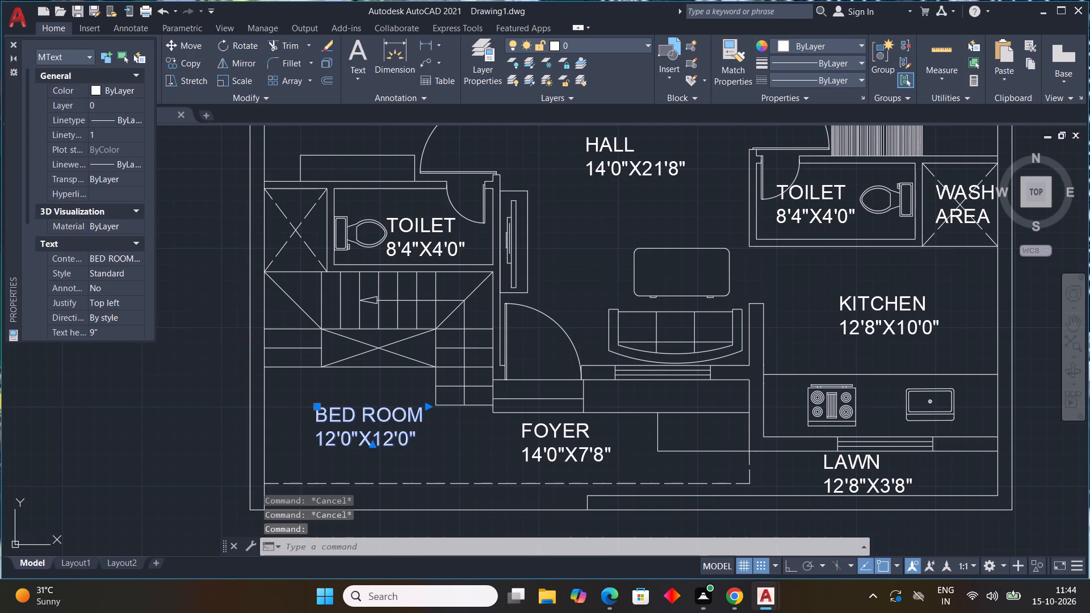
{"action": "left_click", "coordinate": [423, 447]}
{"action": "key", "text": "BackSpace"}
{"action": "key", "text": "BackSpace"}
{"action": "key", "text": "BackSpace"}
{"action": "key", "text": "BackSpace"}
{"action": "key", "text": "BackSpace"}
{"action": "key", "text": "BackSpace"}
{"action": "key", "text": "BackSpace"}
{"action": "key", "text": "BackSpace"}
{"action": "key", "text": "BackSpace"}
{"action": "key", "text": "BackSpace"}
{"action": "key", "text": "BackSpace"}
{"action": "key", "text": "BackSpace"}
{"action": "key", "text": "BackSpace"}
{"action": "key", "text": "BackSpace"}
{"action": "key", "text": "BackSpace"}
{"action": "key", "text": "BackSpace"}
{"action": "key", "text": "BackSpace"}
{"action": "key", "text": "BackSpace"}
{"action": "key", "text": "BackSpace"}
{"action": "key", "text": "BackSpace"}
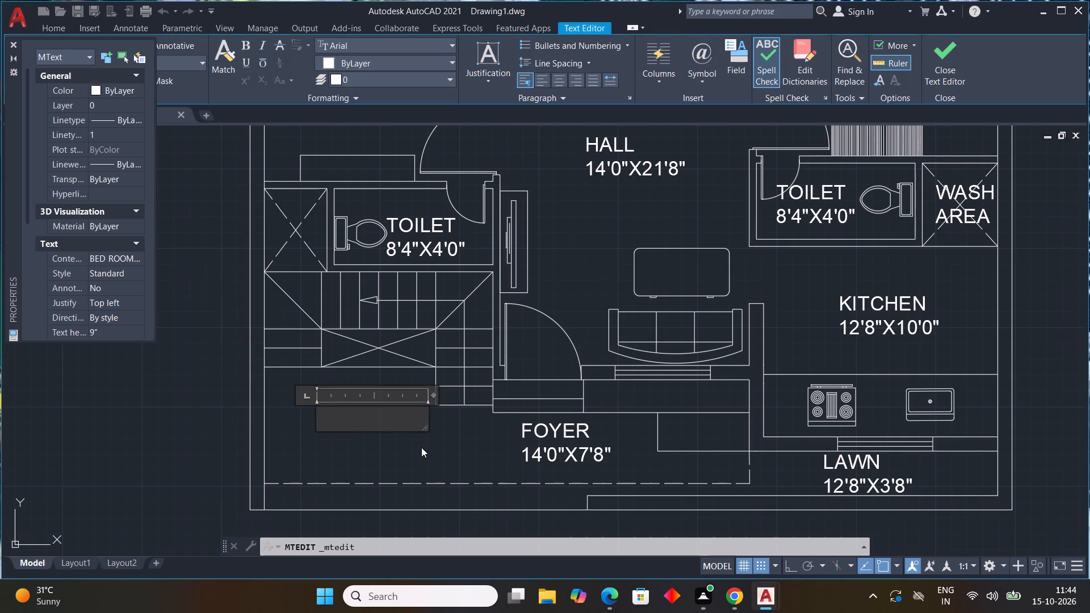
{"action": "type", "text": "PARK"}
{"action": "key", "text": "i"}
{"action": "type", "text": "NG"}
{"action": "key", "text": "Return"}
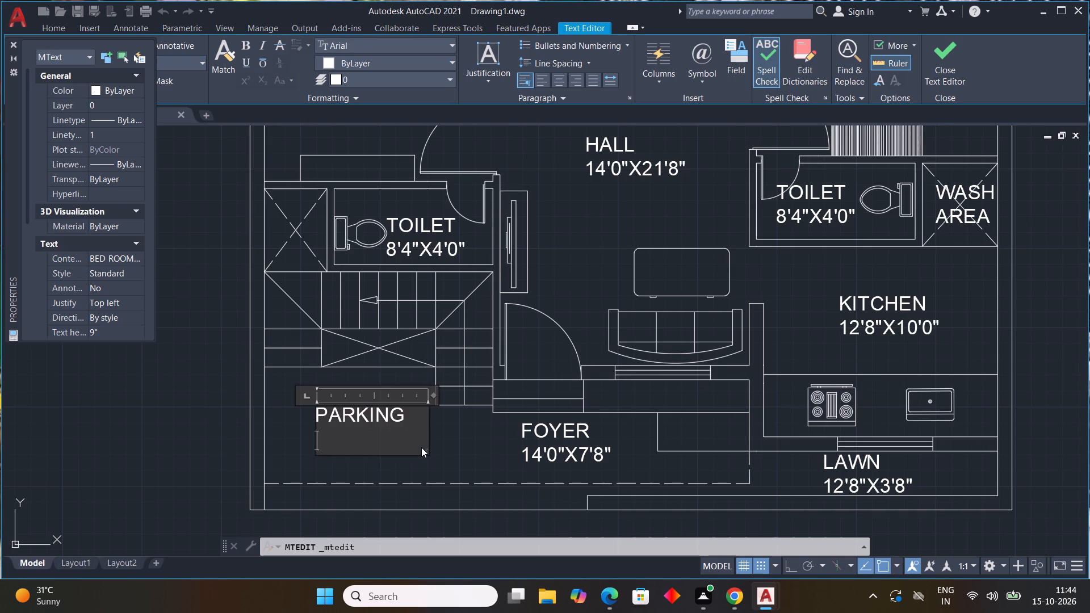
{"action": "type", "text": "12'"}
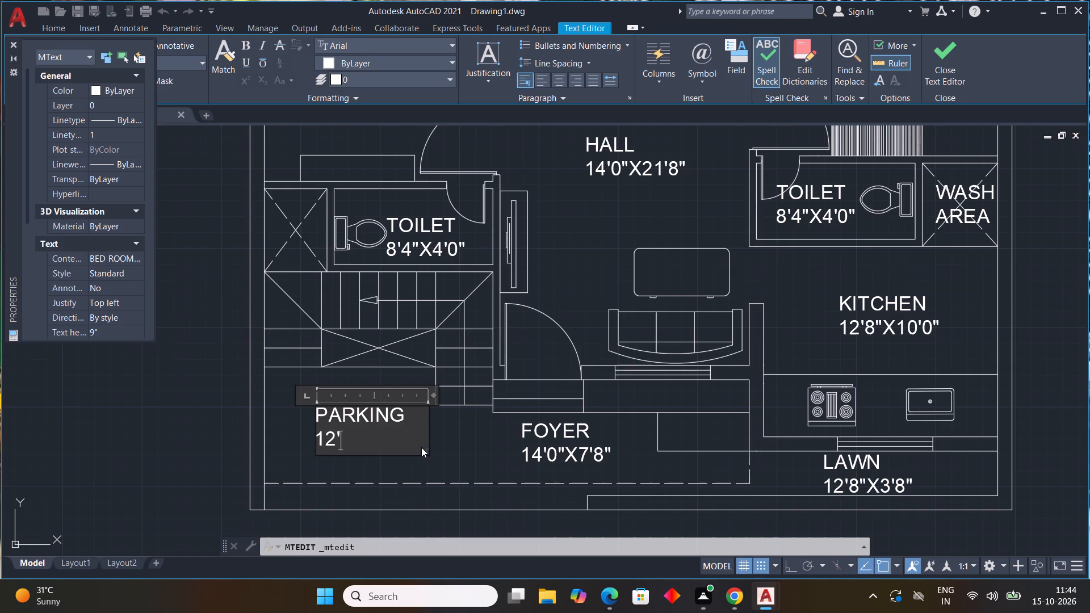
{"action": "key", "text": "0"}
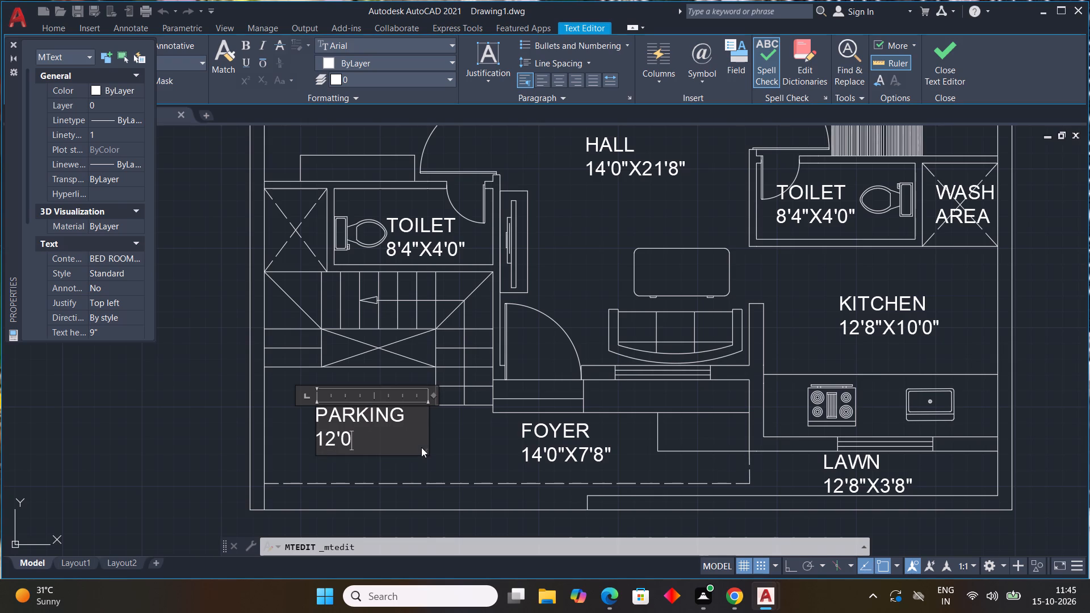
{"action": "key", "text": "shift+quotedbl"}
{"action": "key", "text": "x"}
{"action": "type", "text": "13'0"}
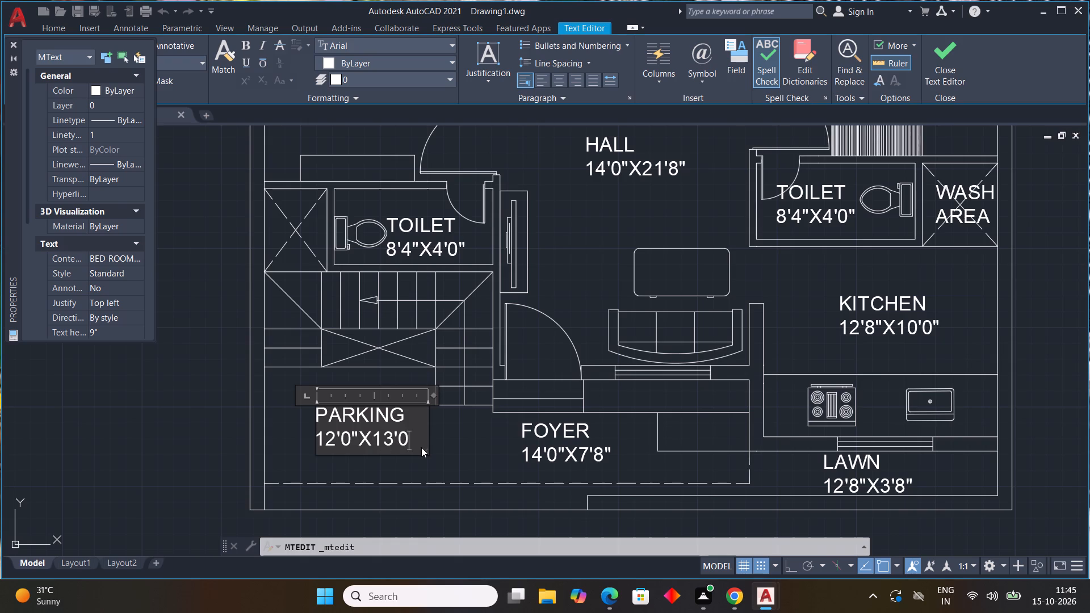
{"action": "key", "text": "shift+quotedbl"}
{"action": "left_click", "coordinate": [471, 454]}
Add a multiline text reading WADROBE in the empty space above the outer wall of the 12'0"X12'0" bedroom.
{"action": "middle_click_drag", "start_coordinate": [469, 453], "coordinate": [464, 454]}
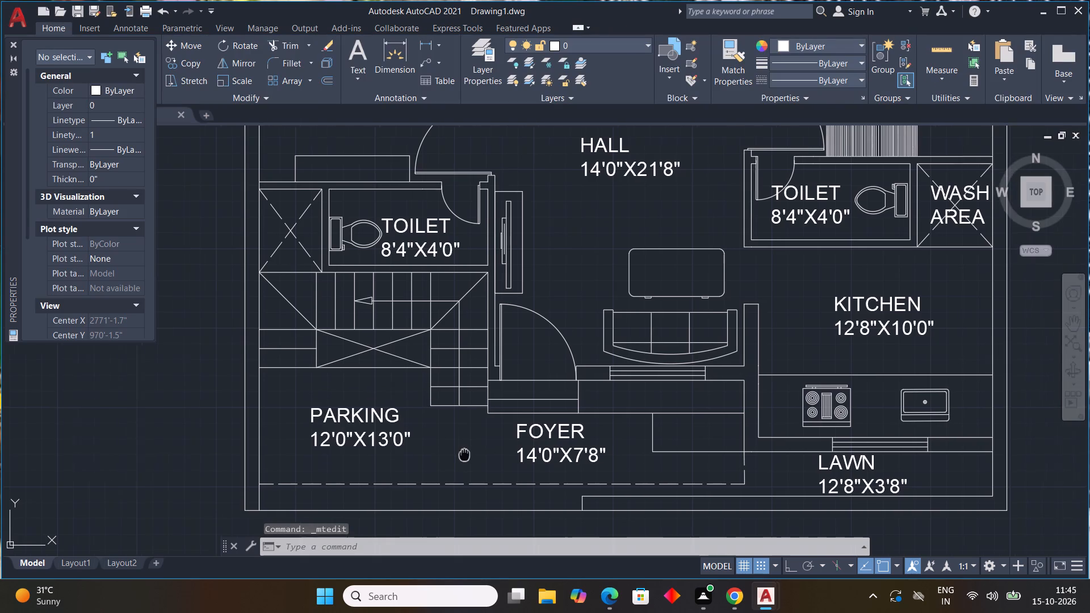
{"action": "middle_click_drag", "start_coordinate": [464, 454], "coordinate": [492, 430]}
{"action": "scroll", "coordinate": [492, 430], "scroll_direction": "down", "scroll_amount": 1}
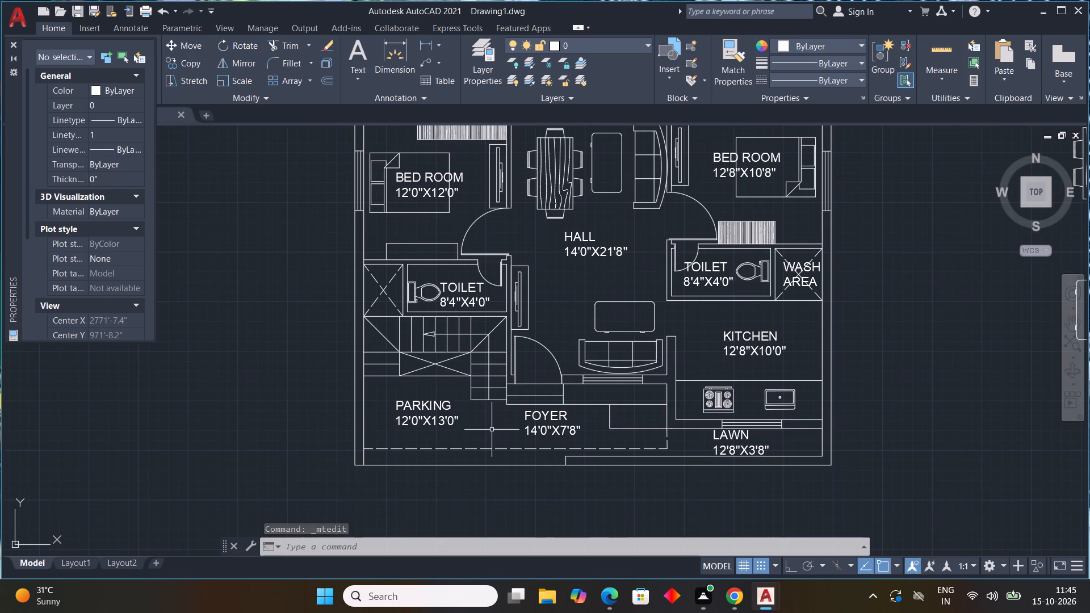
{"action": "middle_click_drag", "start_coordinate": [492, 430], "coordinate": [458, 415]}
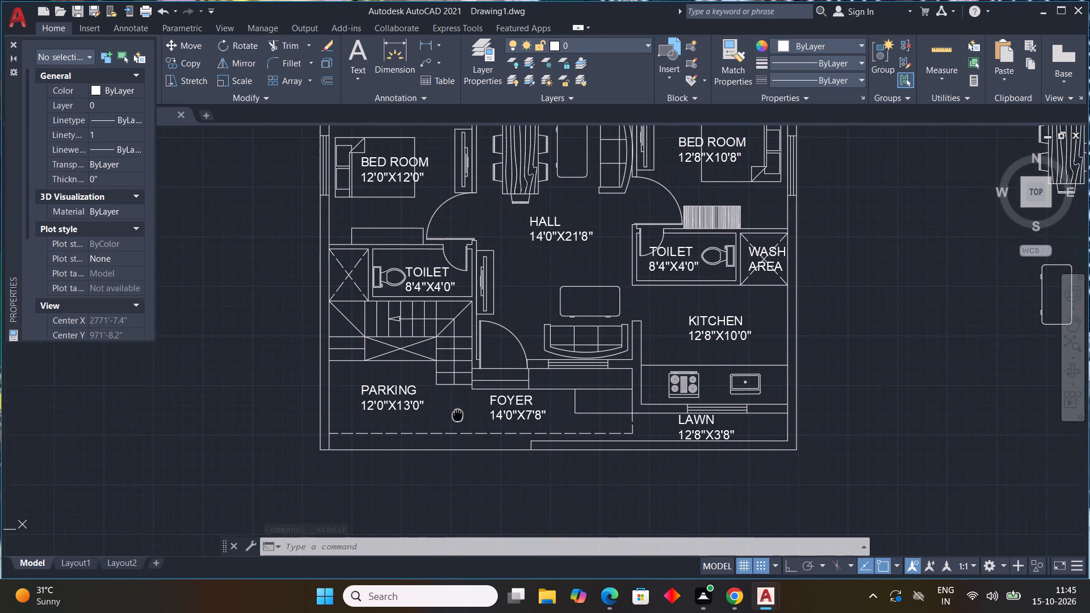
{"action": "middle_click_drag", "start_coordinate": [458, 415], "coordinate": [370, 438]}
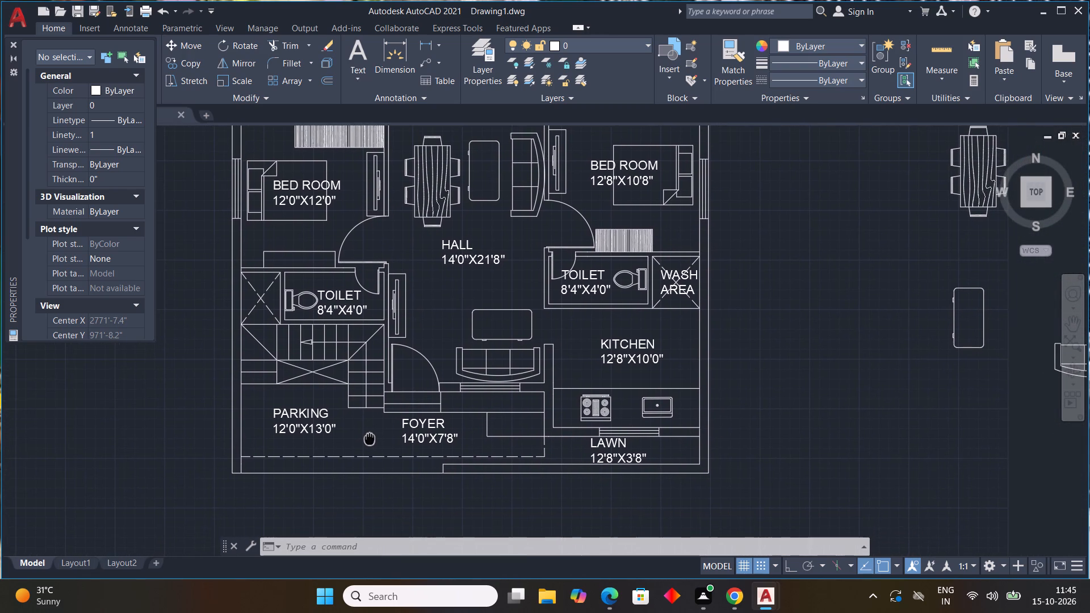
{"action": "middle_click_drag", "start_coordinate": [370, 438], "coordinate": [387, 450]}
{"action": "scroll", "coordinate": [384, 450], "scroll_direction": "down", "scroll_amount": 1}
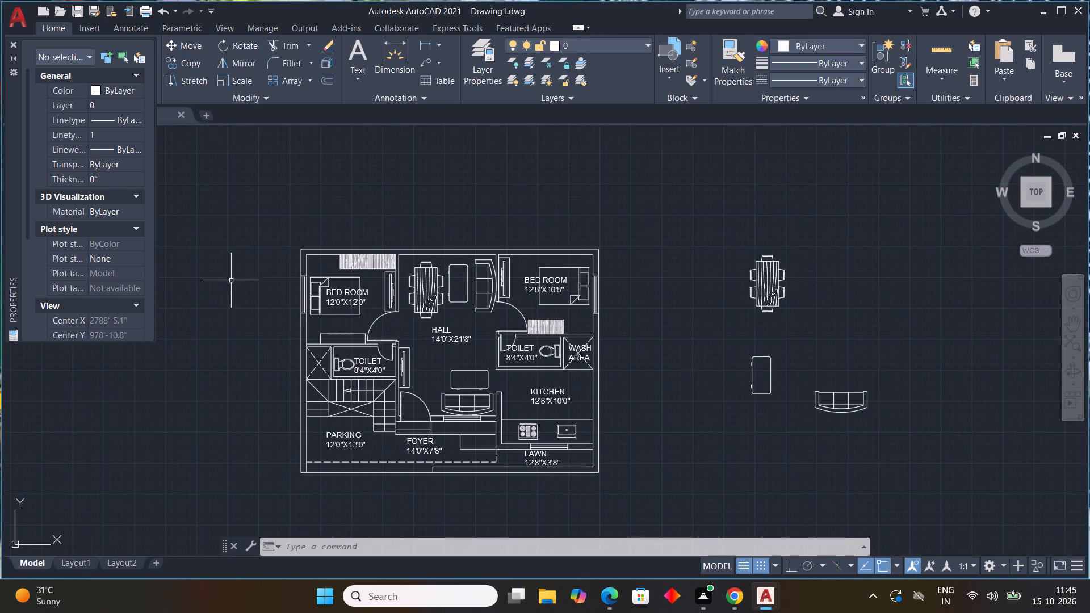
{"action": "scroll", "coordinate": [371, 257], "scroll_direction": "up", "scroll_amount": 2}
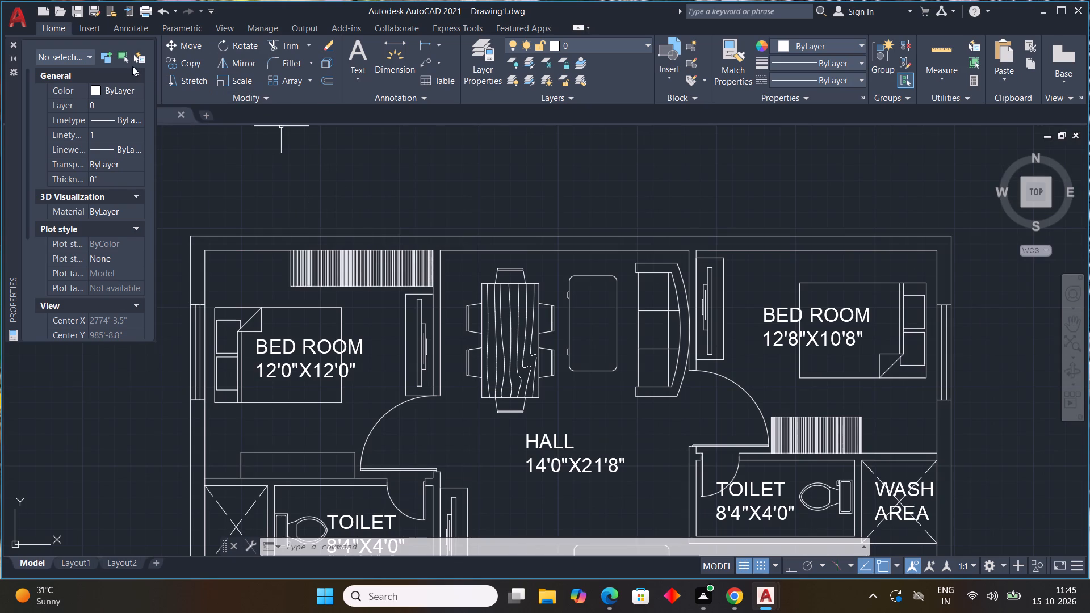
{"action": "left_click", "coordinate": [359, 57]}
{"action": "left_click", "coordinate": [304, 184]}
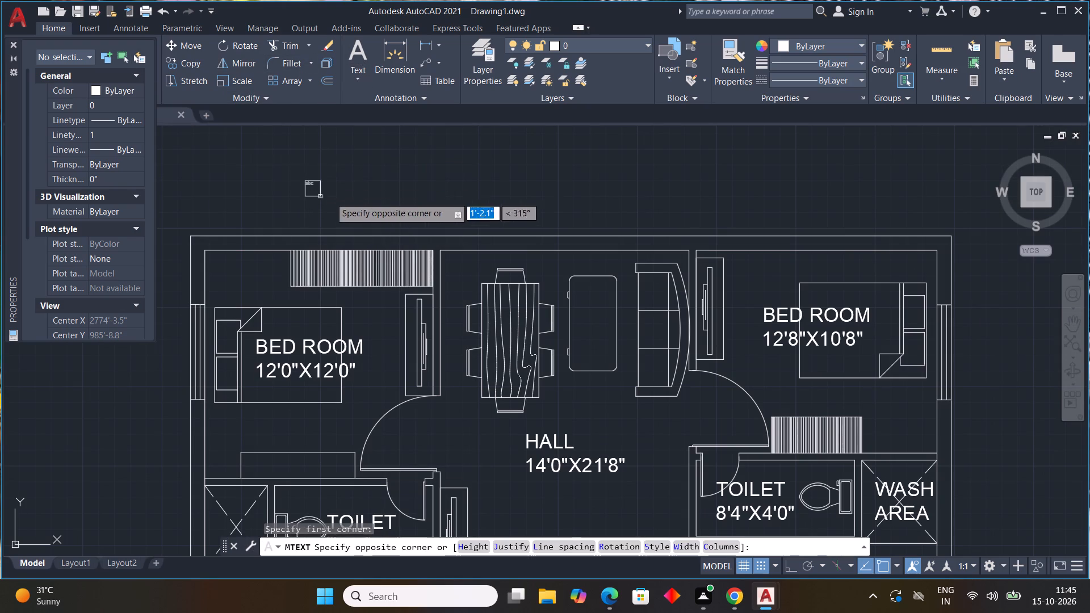
{"action": "left_click", "coordinate": [413, 203]}
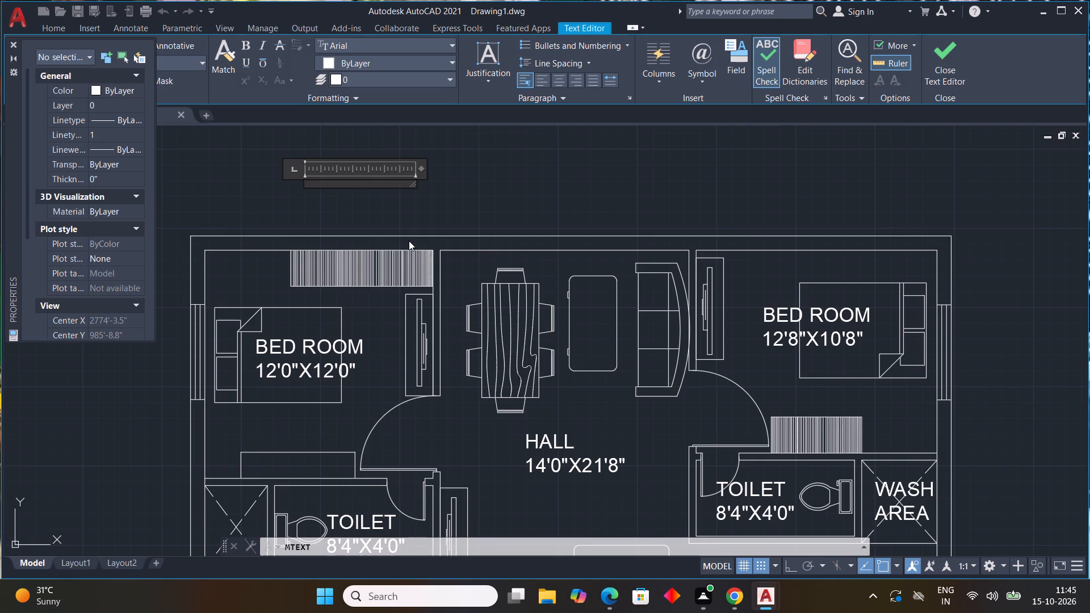
{"action": "type", "text": "WA"}
{"action": "type", "text": "DR"}
{"action": "key", "text": "o"}
{"action": "type", "text": "BE"}
{"action": "left_click", "coordinate": [355, 219]}
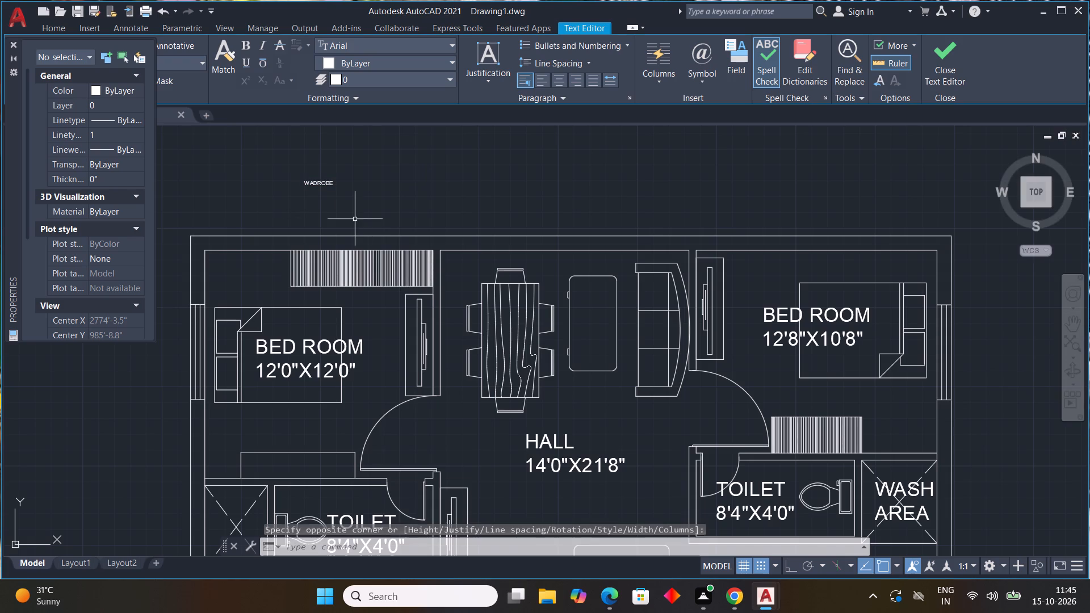
Set the text height of the WADROBE label to 7".
{"action": "left_click", "coordinate": [320, 184]}
{"action": "right_click", "coordinate": [322, 187]}
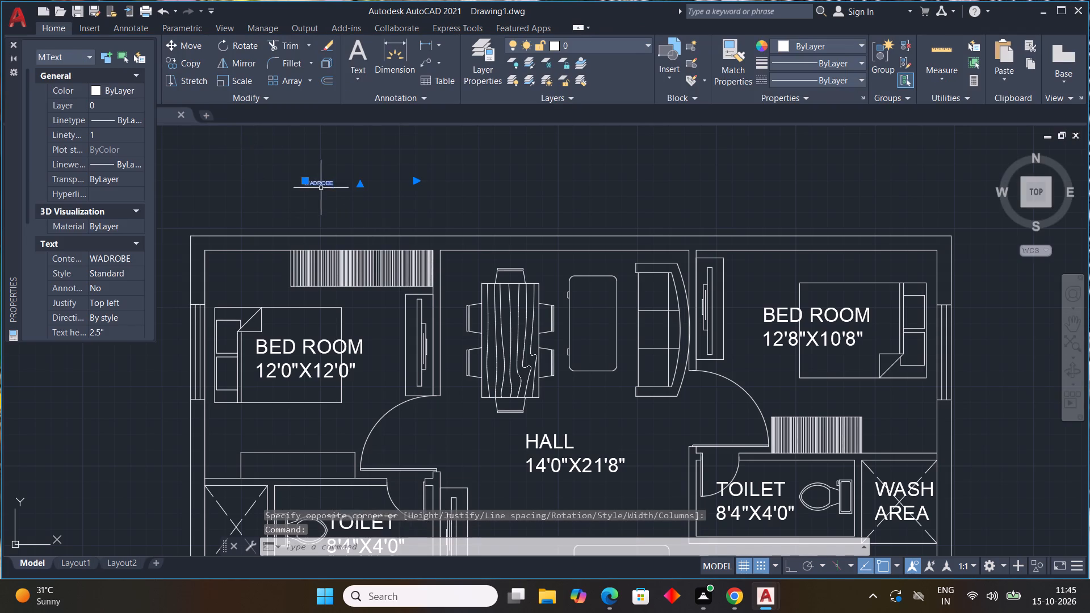
{"action": "left_click", "coordinate": [358, 549]}
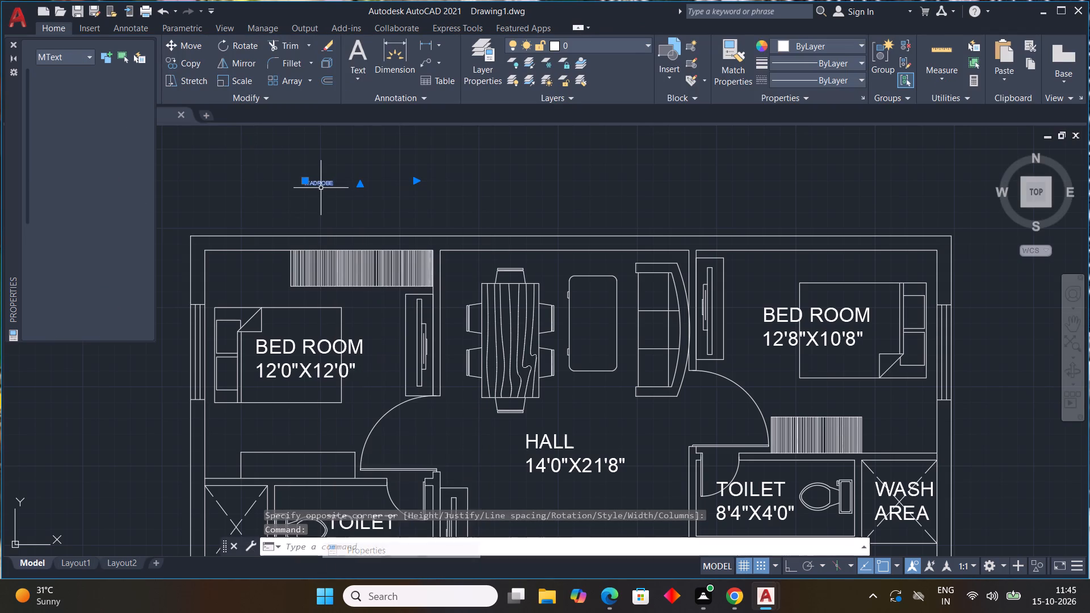
{"action": "scroll", "coordinate": [78, 175], "scroll_direction": "down", "scroll_amount": 4}
{"action": "left_click", "coordinate": [117, 139]}
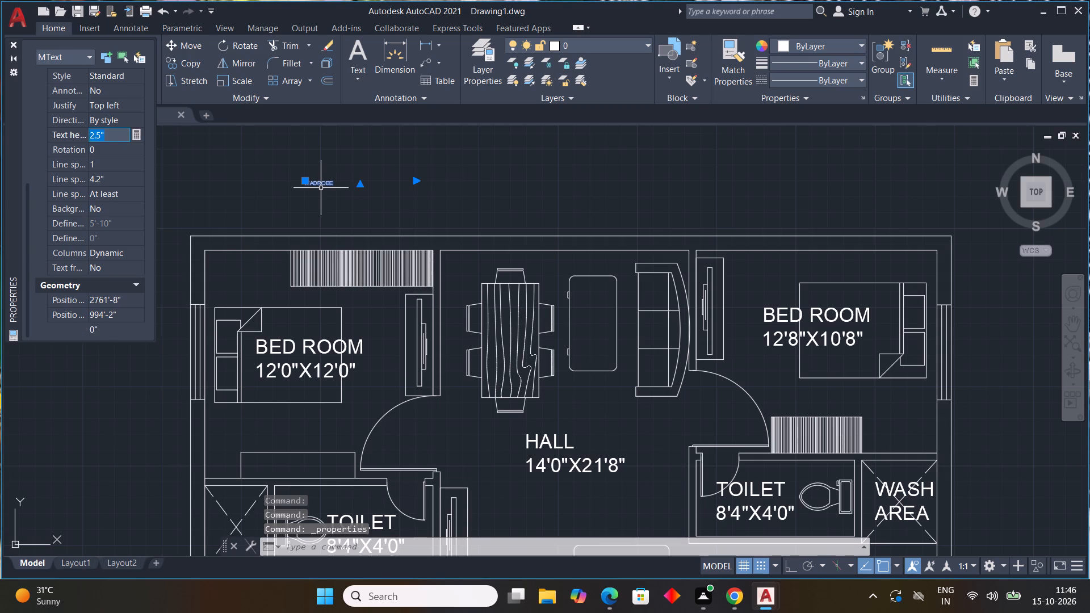
{"action": "left_click_drag", "start_coordinate": [123, 137], "coordinate": [0, 116]}
{"action": "key", "text": "7"}
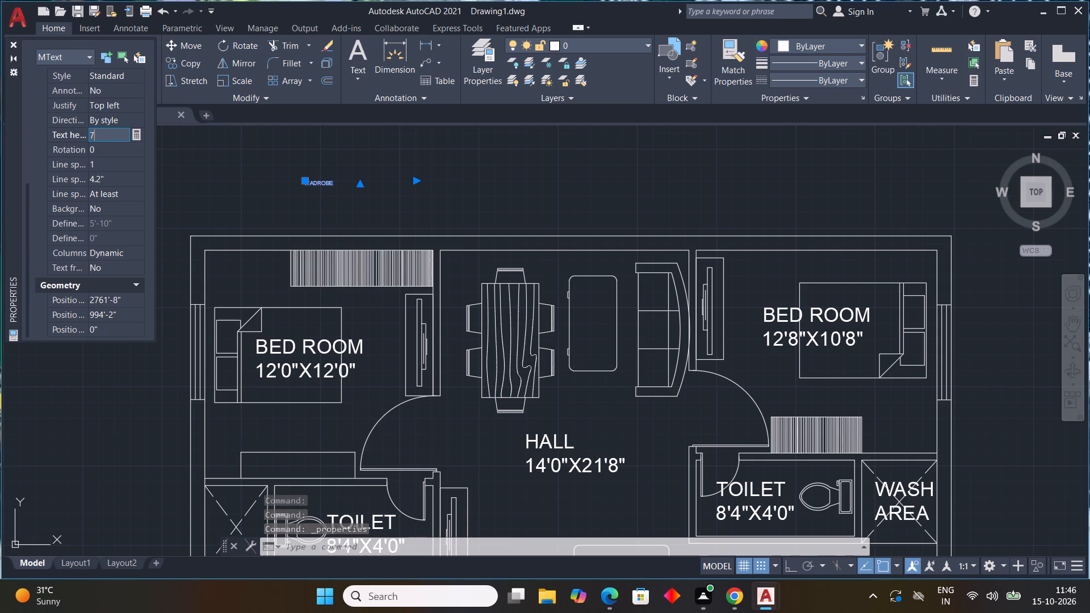
{"action": "key", "text": "shift+quotedbl"}
{"action": "key", "text": "Return"}
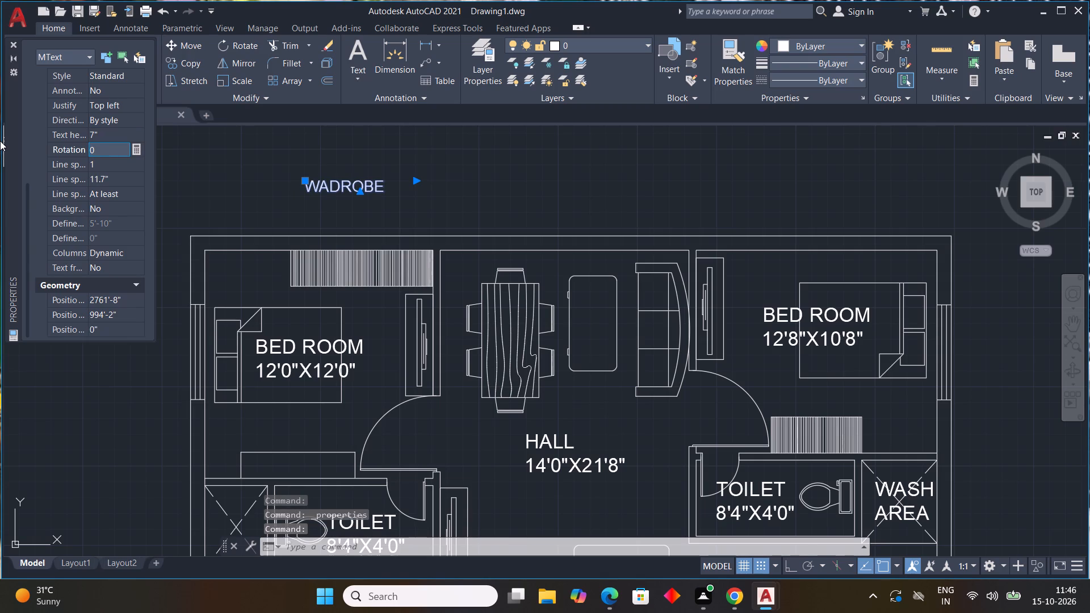
{"action": "key", "text": "Escape"}
Copy the WADROBE label onto the hatched wardrobes of the 12'0"X12'0" and 12'8"X10'8" bedrooms.
{"action": "left_click", "coordinate": [335, 191]}
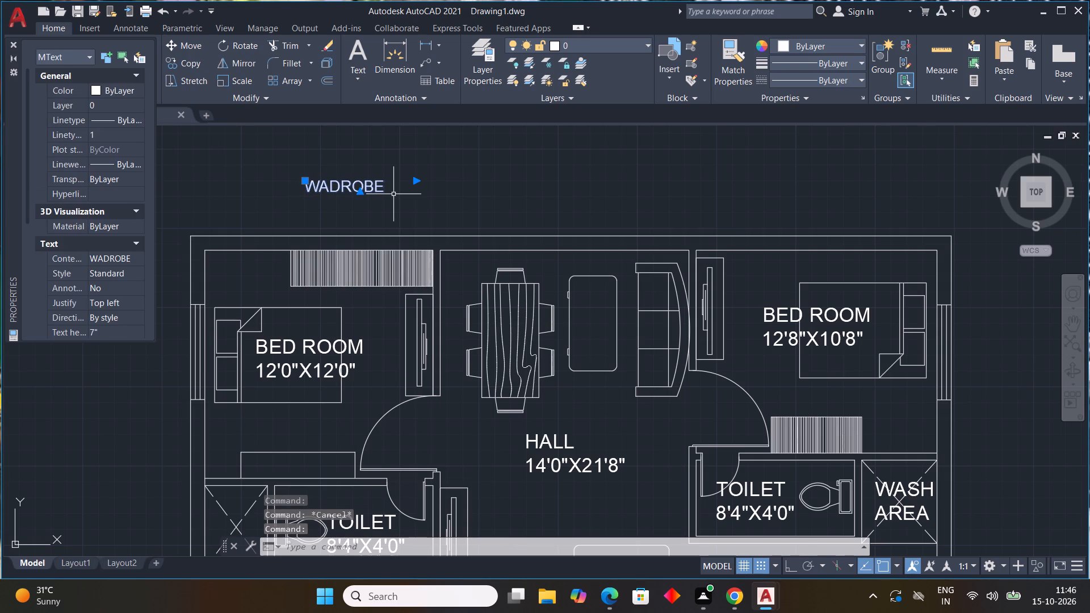
{"action": "key", "text": "c"}
{"action": "type", "text": "O"}
{"action": "key", "text": "space"}
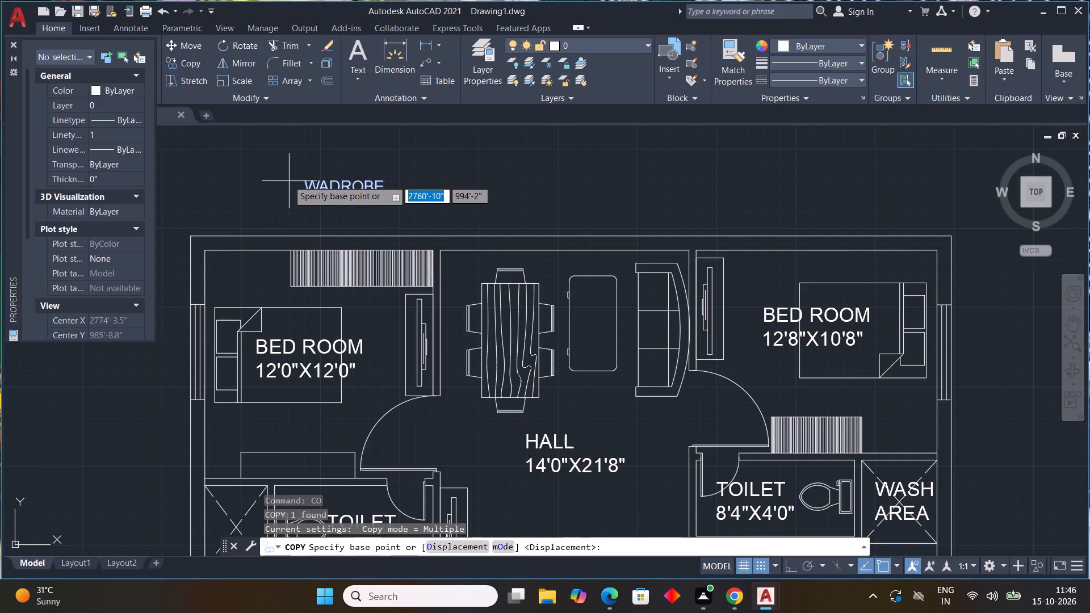
{"action": "left_click_drag", "start_coordinate": [300, 182], "coordinate": [315, 198]}
{"action": "scroll", "coordinate": [339, 270], "scroll_direction": "up", "scroll_amount": 2}
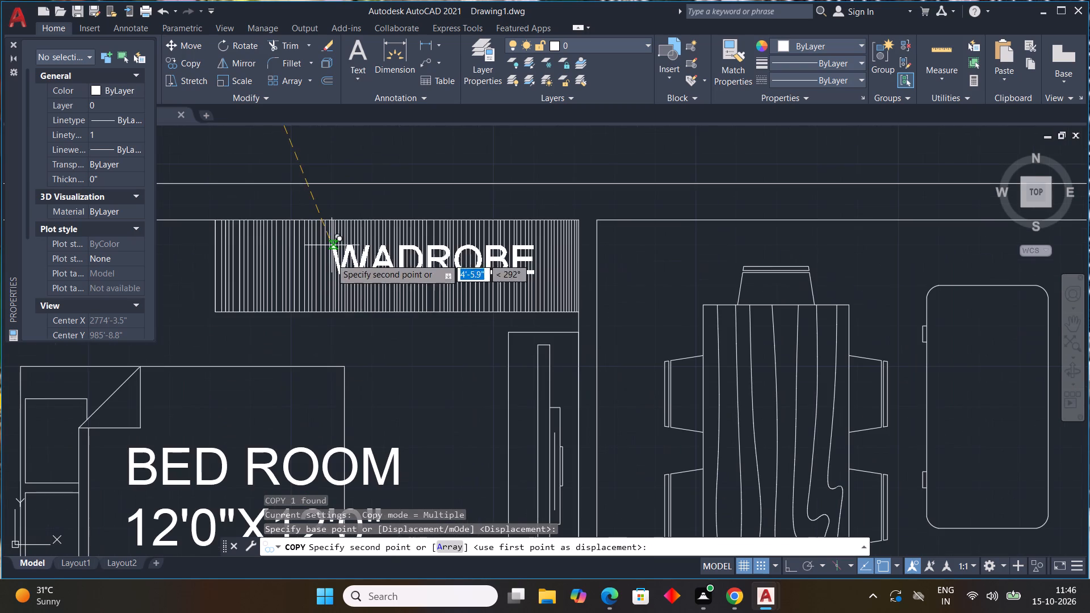
{"action": "left_click", "coordinate": [300, 252]}
{"action": "scroll", "coordinate": [489, 247], "scroll_direction": "down", "scroll_amount": 4}
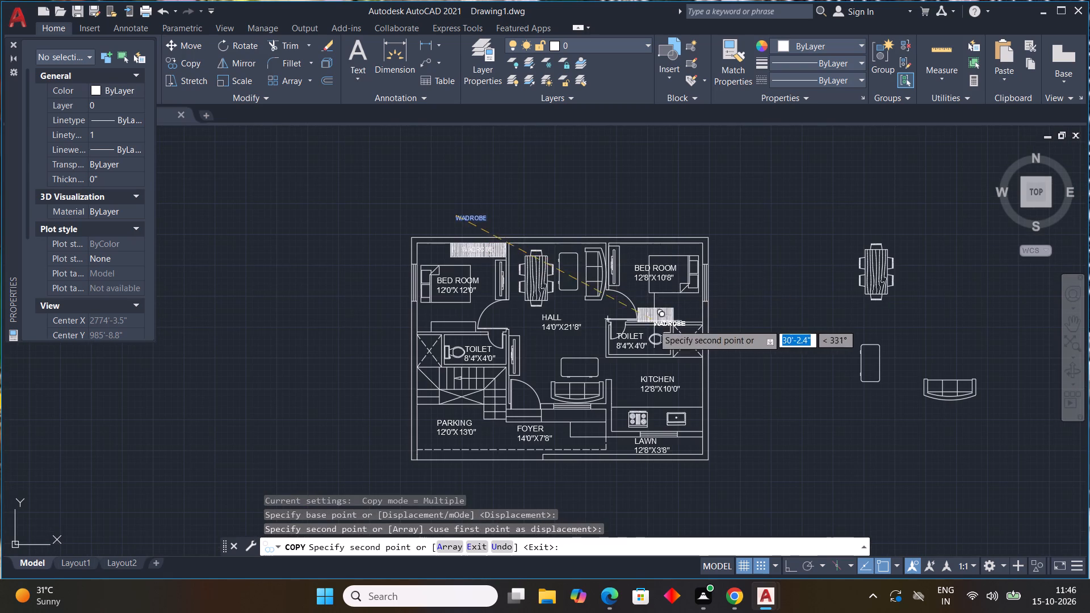
{"action": "scroll", "coordinate": [643, 315], "scroll_direction": "up", "scroll_amount": 4}
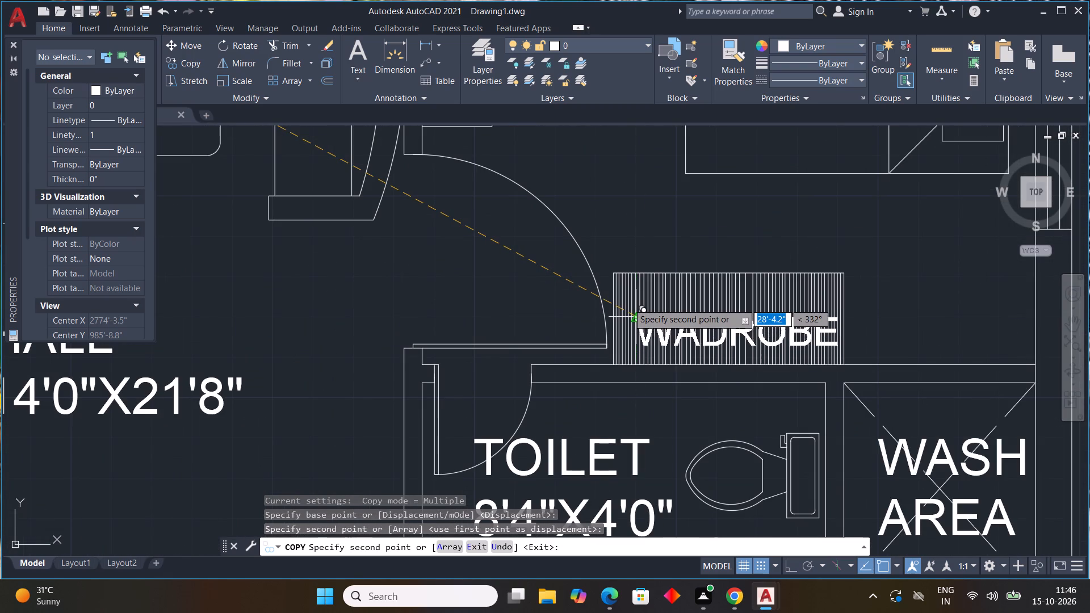
{"action": "left_click", "coordinate": [627, 303]}
Copy the WADROBE label into the two boxes beside the foyer, below the hall window, and below the dashed line under PARKING.
{"action": "scroll", "coordinate": [777, 285], "scroll_direction": "down", "scroll_amount": 2}
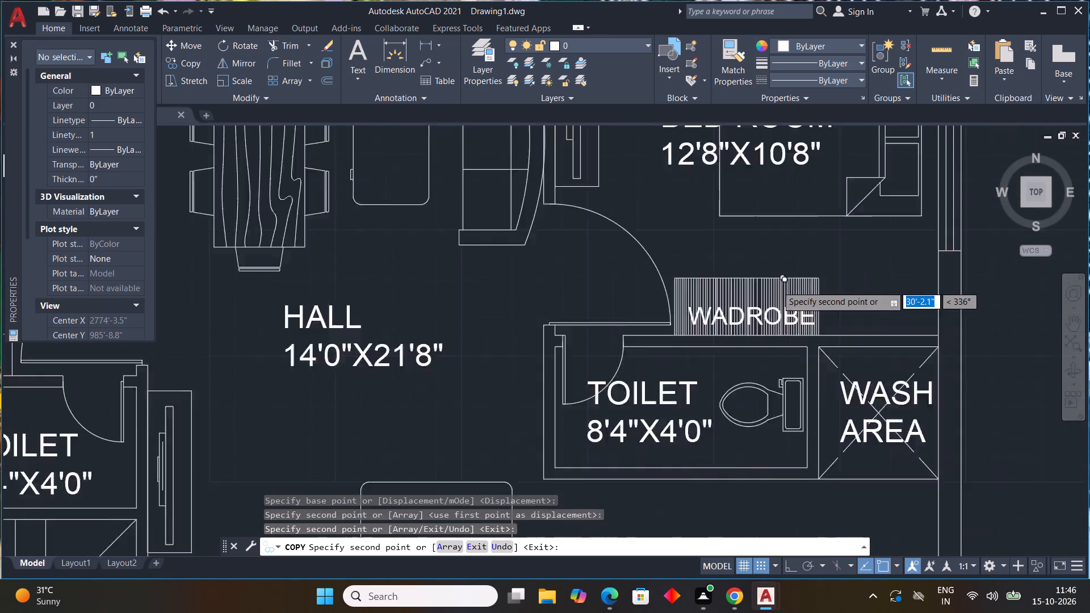
{"action": "scroll", "coordinate": [777, 285], "scroll_direction": "down", "scroll_amount": 2}
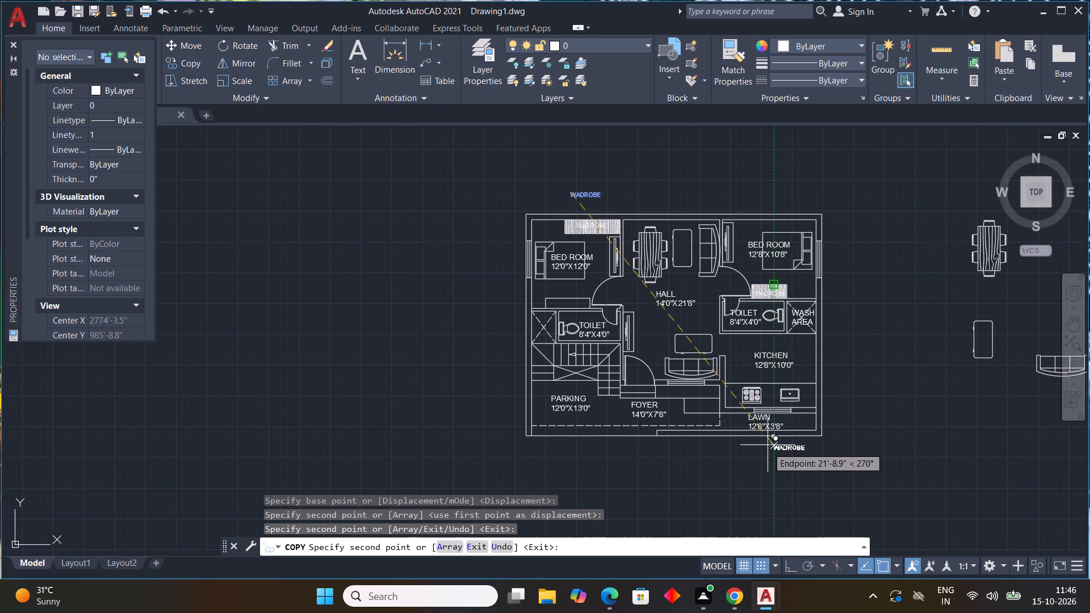
{"action": "scroll", "coordinate": [688, 411], "scroll_direction": "up", "scroll_amount": 4}
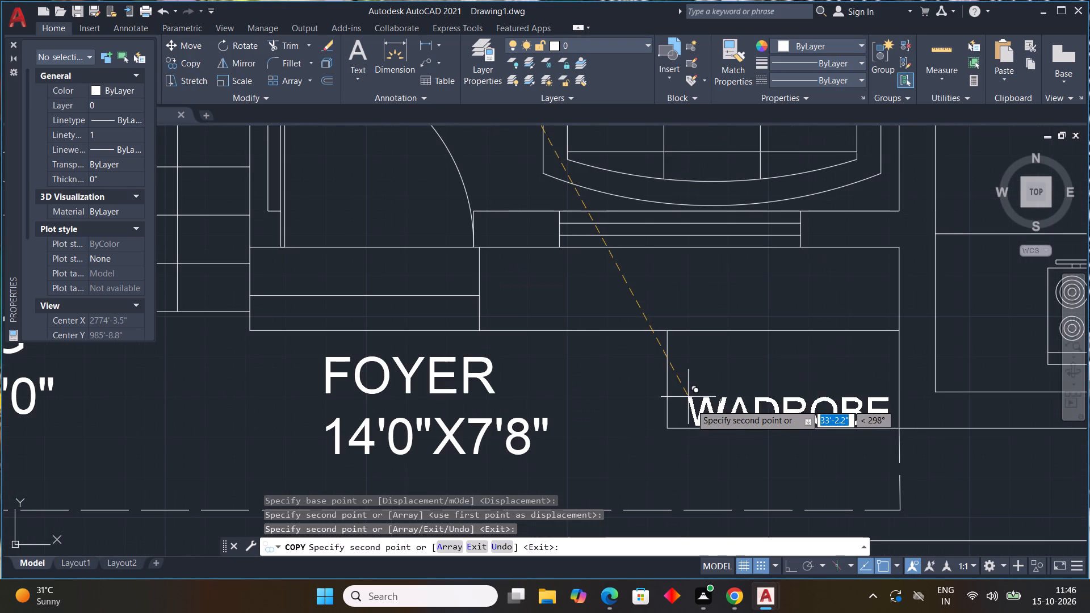
{"action": "left_click", "coordinate": [682, 363]}
{"action": "left_click", "coordinate": [576, 282]}
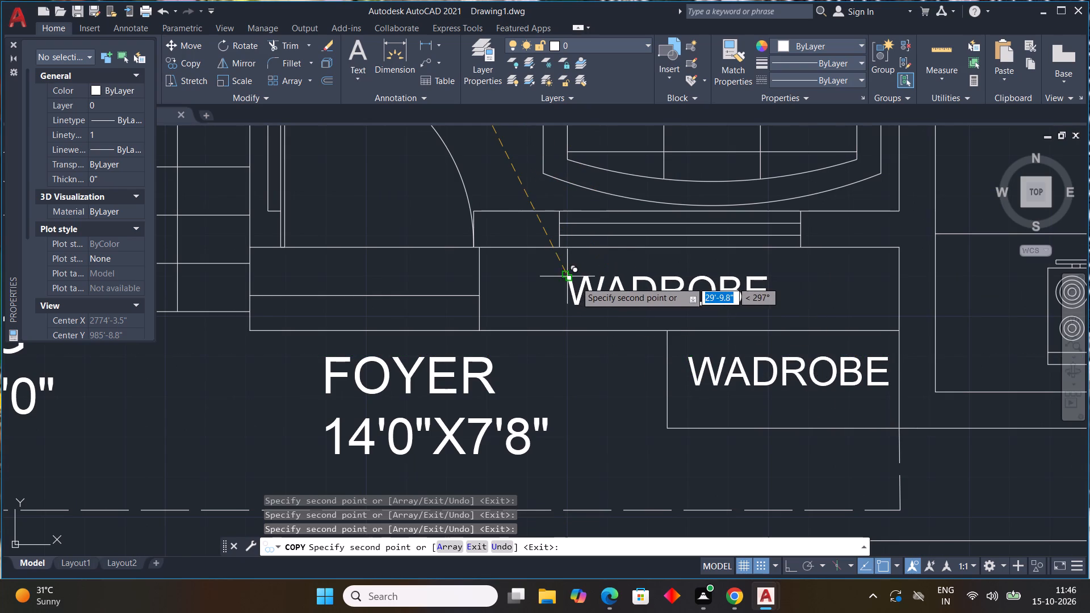
{"action": "scroll", "coordinate": [379, 389], "scroll_direction": "down", "scroll_amount": 3}
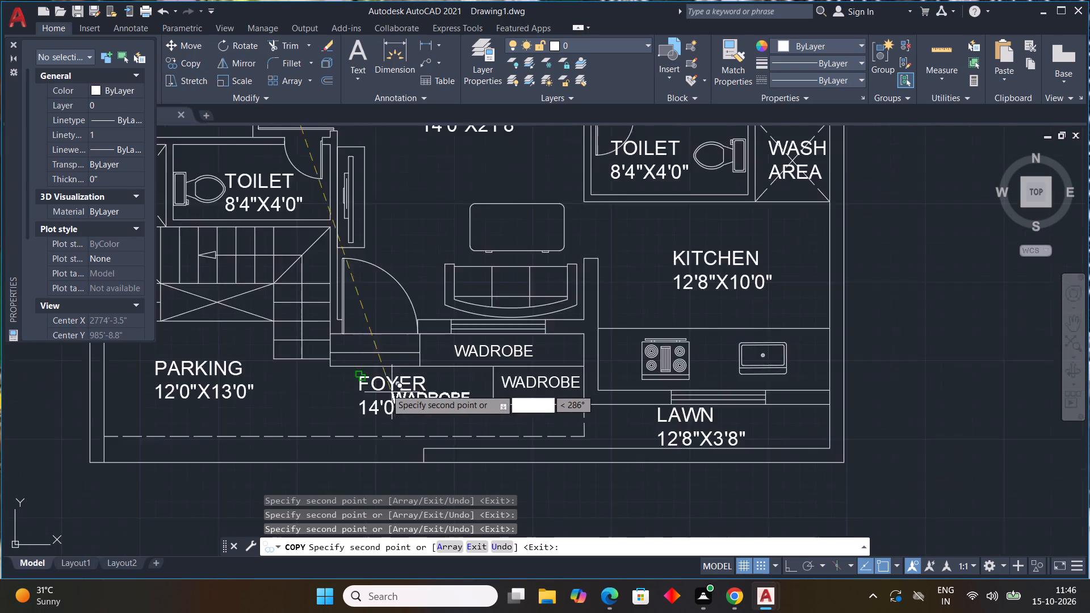
{"action": "scroll", "coordinate": [387, 389], "scroll_direction": "down", "scroll_amount": 2}
{"action": "scroll", "coordinate": [353, 415], "scroll_direction": "up", "scroll_amount": 5}
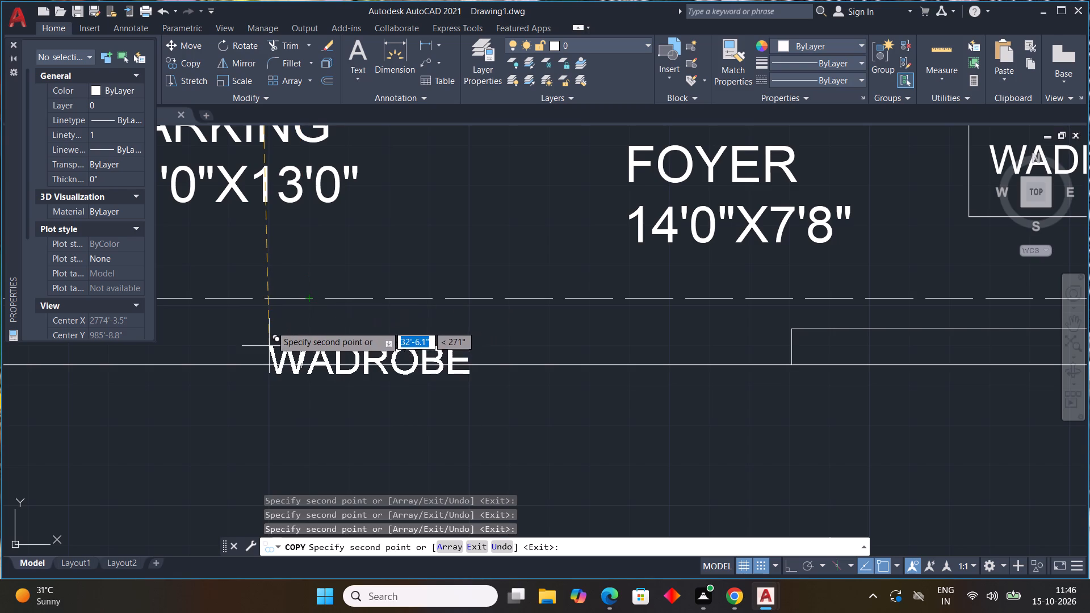
{"action": "scroll", "coordinate": [271, 330], "scroll_direction": "down", "scroll_amount": 1}
{"action": "middle_click_drag", "start_coordinate": [300, 339], "coordinate": [469, 380]}
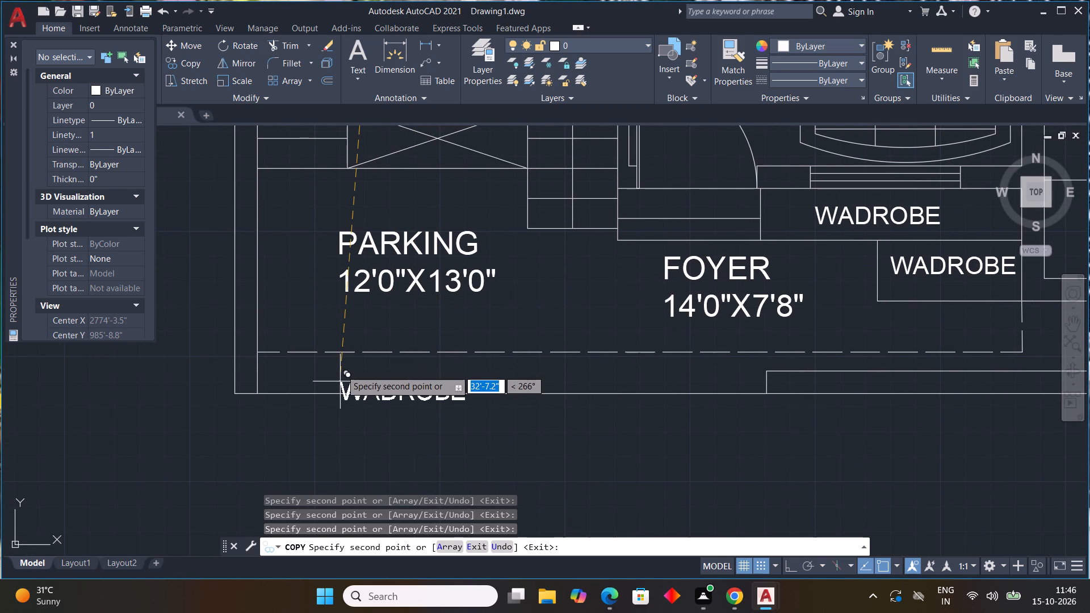
{"action": "scroll", "coordinate": [341, 370], "scroll_direction": "up", "scroll_amount": 3}
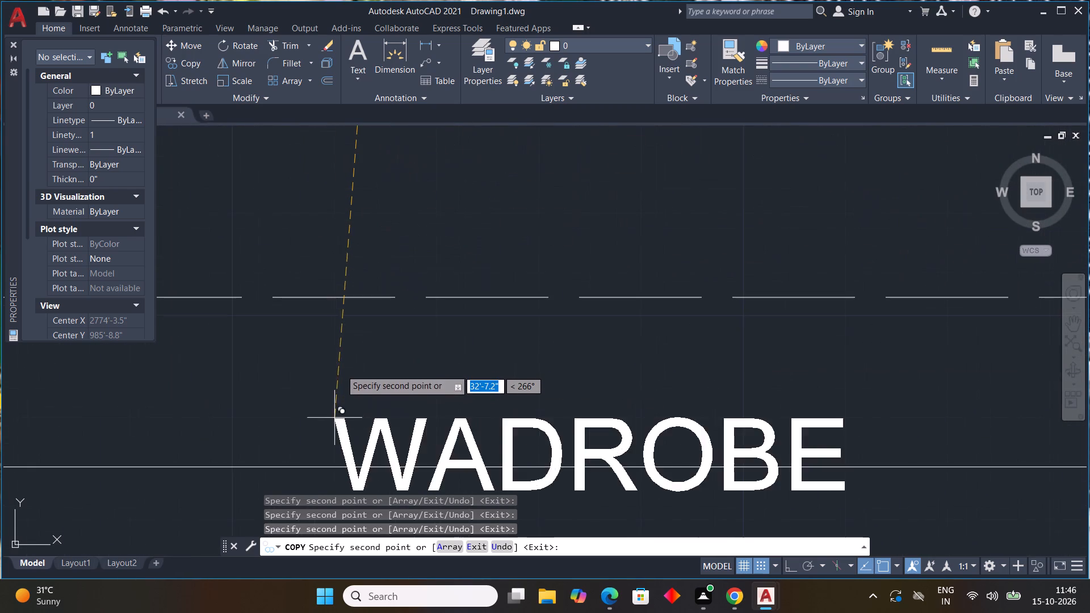
{"action": "left_click", "coordinate": [336, 345]}
{"action": "scroll", "coordinate": [437, 408], "scroll_direction": "down", "scroll_amount": 3}
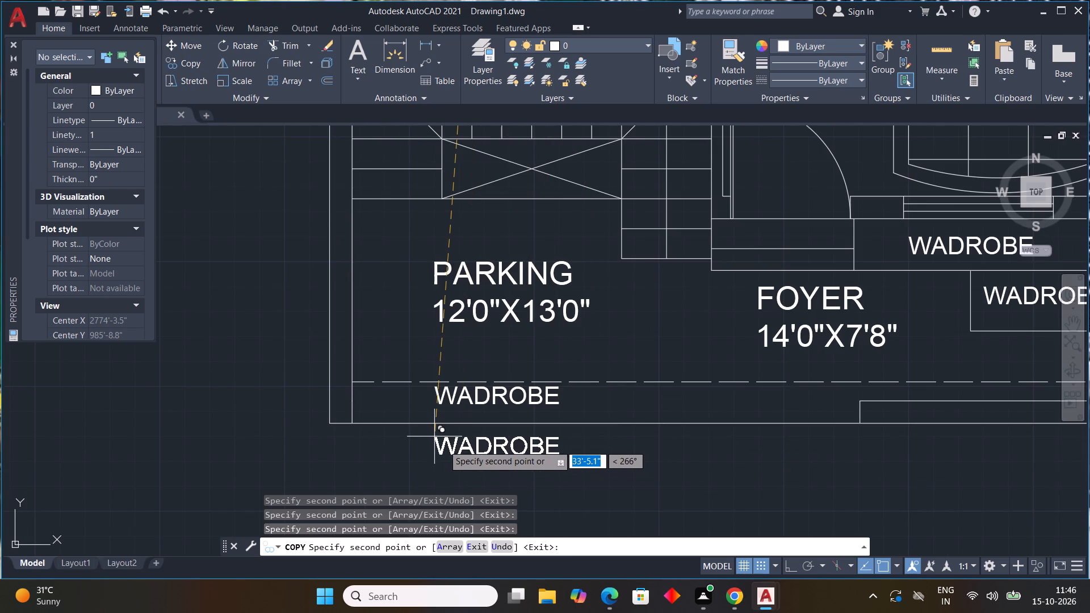
{"action": "key", "text": "Escape"}
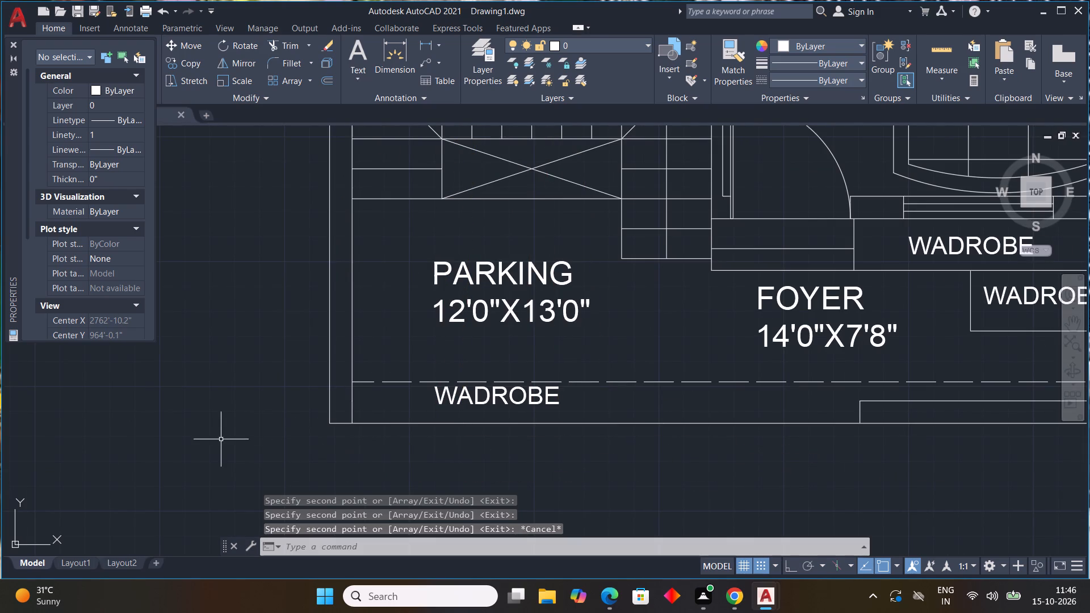
Copy the WASH AREA label onto the crossed shaft beside the toilet of the 12'0"X12'0" bedroom.
{"action": "middle_click_drag", "start_coordinate": [505, 417], "coordinate": [413, 545]}
{"action": "scroll", "coordinate": [435, 545], "scroll_direction": "down", "scroll_amount": 2}
{"action": "scroll", "coordinate": [569, 414], "scroll_direction": "down", "scroll_amount": 4}
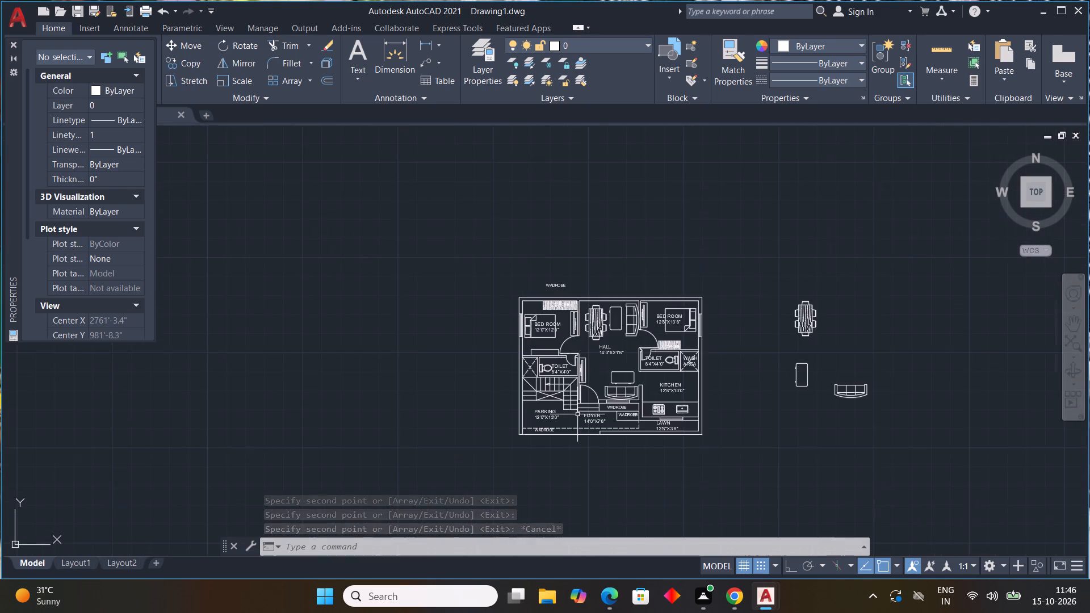
{"action": "scroll", "coordinate": [815, 359], "scroll_direction": "up", "scroll_amount": 3}
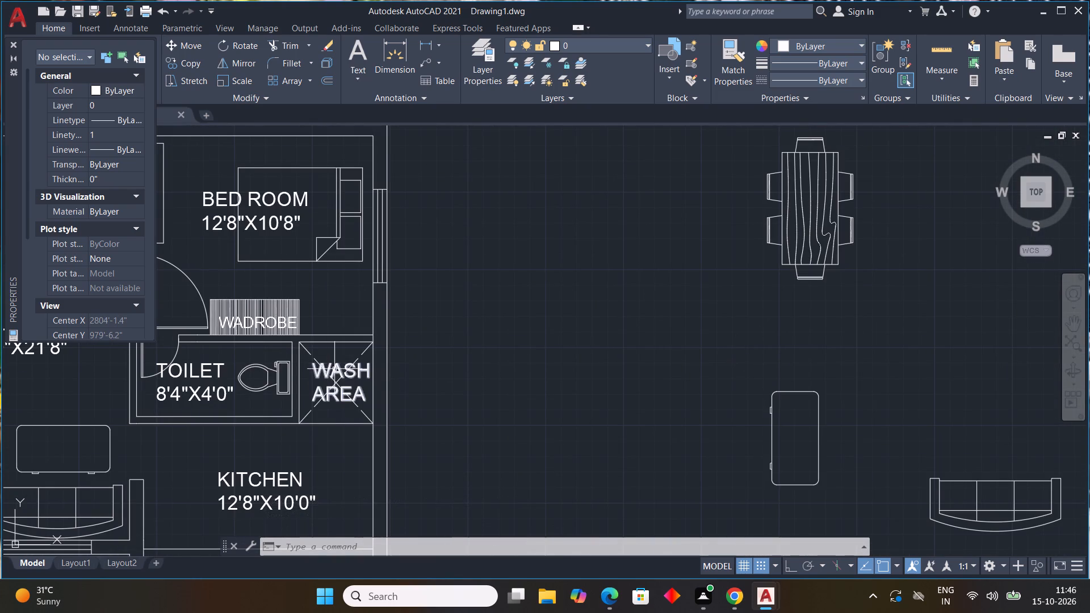
{"action": "left_click", "coordinate": [339, 372]}
{"action": "key", "text": "c"}
{"action": "key", "text": "o"}
{"action": "key", "text": "space"}
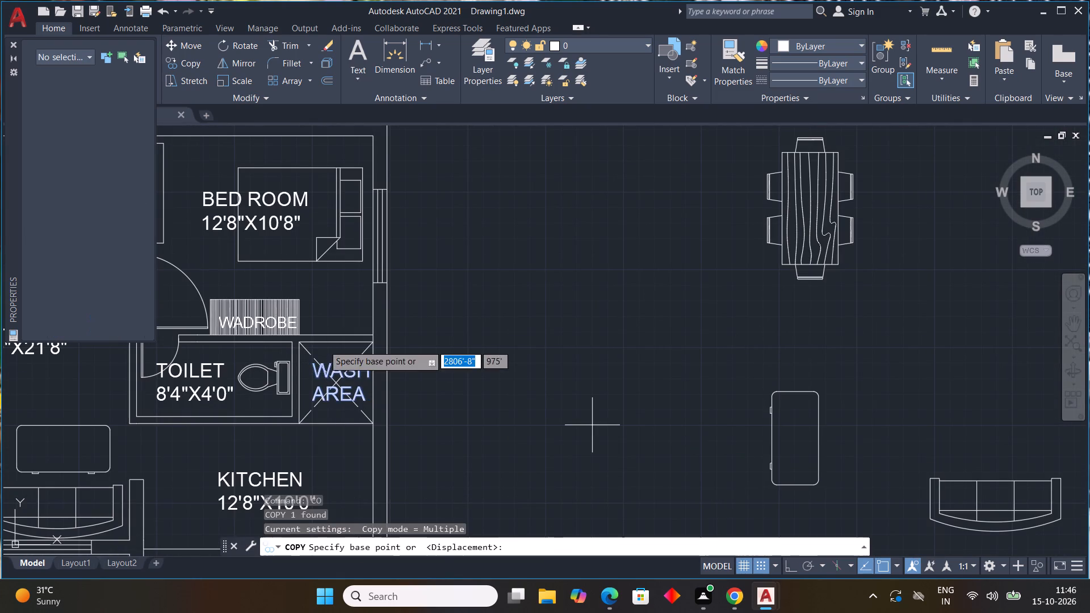
{"action": "left_click", "coordinate": [319, 373]}
{"action": "scroll", "coordinate": [428, 398], "scroll_direction": "down", "scroll_amount": 1}
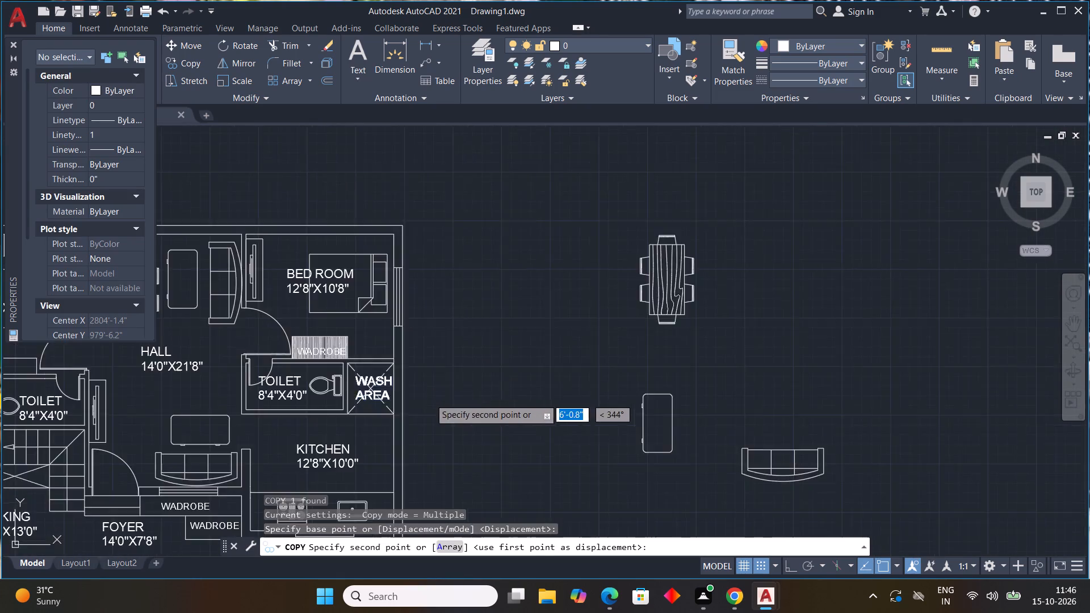
{"action": "middle_click_drag", "start_coordinate": [452, 405], "coordinate": [792, 396]}
{"action": "scroll", "coordinate": [621, 431], "scroll_direction": "down", "scroll_amount": 1}
{"action": "scroll", "coordinate": [477, 398], "scroll_direction": "up", "scroll_amount": 3}
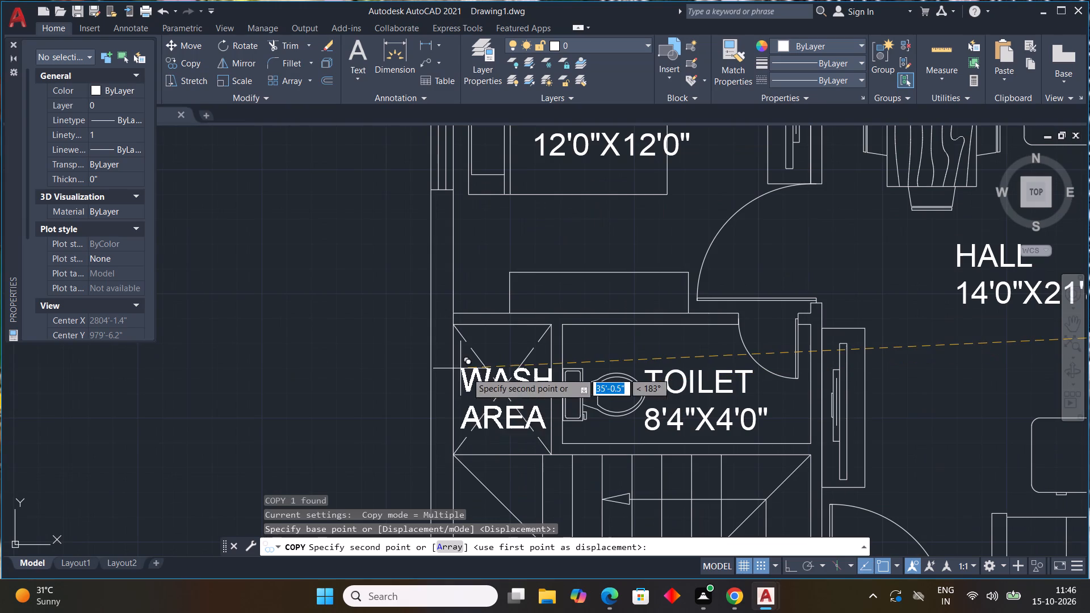
{"action": "left_click", "coordinate": [458, 368]}
{"action": "key", "text": "Escape"}
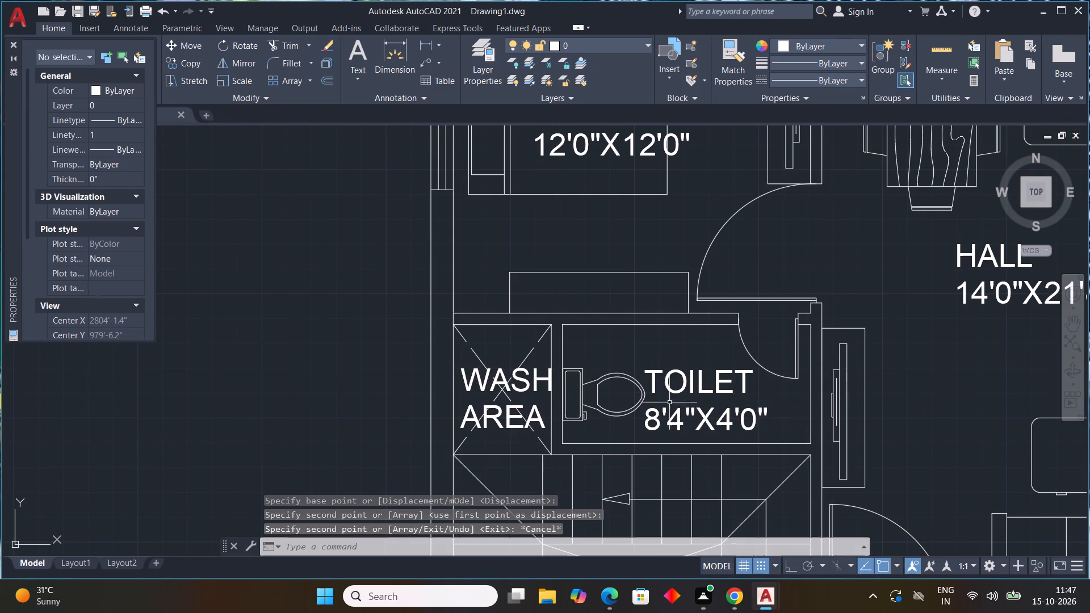
Replace the copied WASH AREA text on the shaft beside the staircase-side toilet with O.R.S.
{"action": "double_click", "coordinate": [515, 421]}
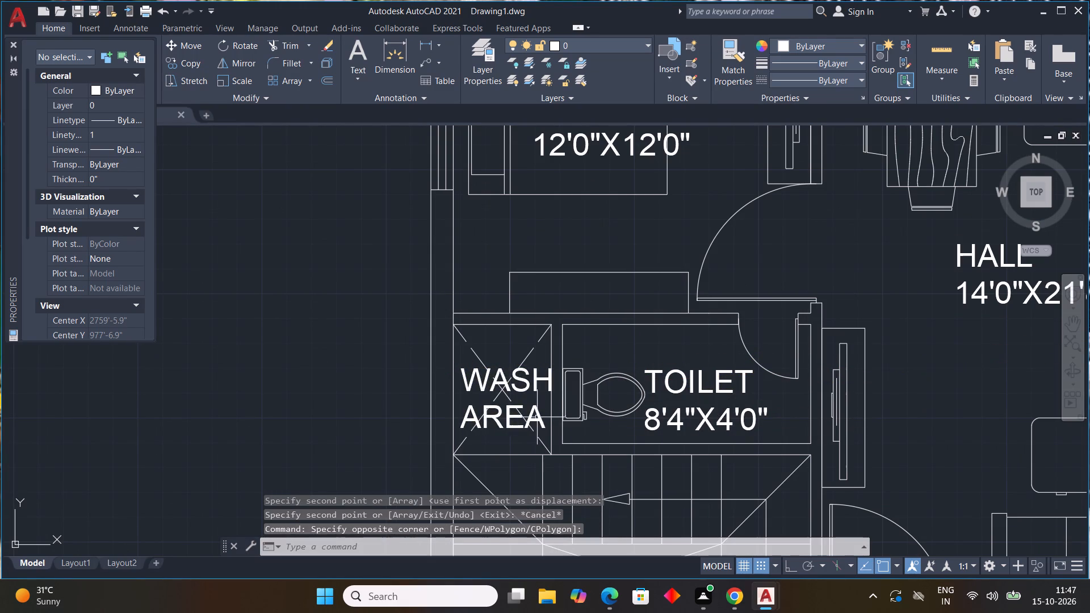
{"action": "double_click", "coordinate": [537, 417]}
{"action": "left_click", "coordinate": [565, 421]}
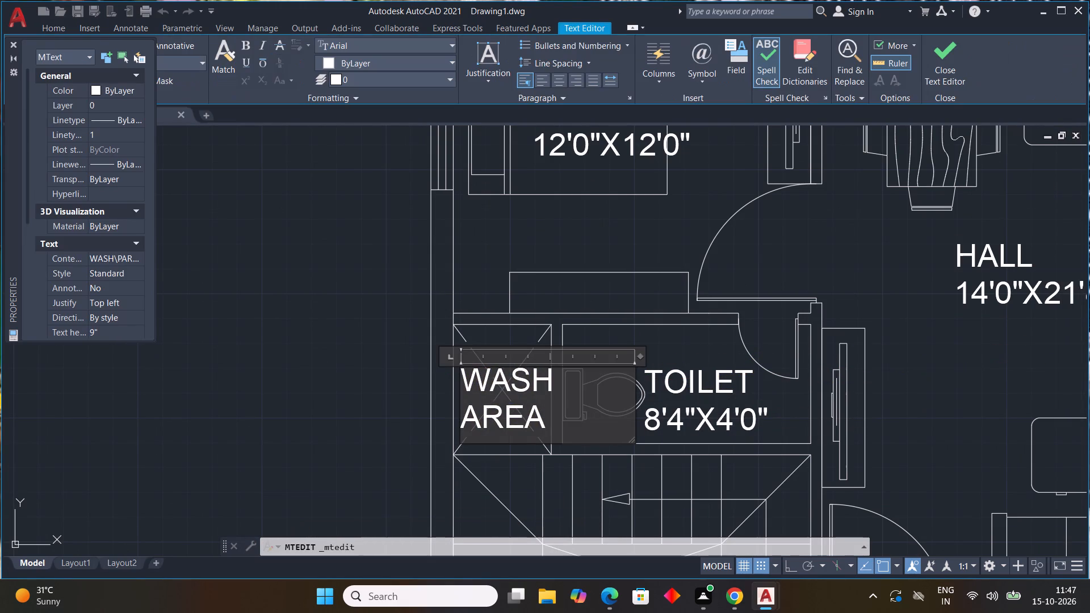
{"action": "key", "text": "BackSpace"}
{"action": "key", "text": "BackSpace"}
{"action": "key", "text": "BackSpace"}
{"action": "key", "text": "BackSpace"}
{"action": "key", "text": "BackSpace"}
{"action": "key", "text": "BackSpace"}
{"action": "key", "text": "BackSpace"}
{"action": "key", "text": "BackSpace"}
{"action": "key", "text": "BackSpace"}
{"action": "key", "text": "BackSpace"}
{"action": "key", "text": "BackSpace"}
{"action": "key", "text": "BackSpace"}
{"action": "key", "text": "BackSpace"}
{"action": "key", "text": "BackSpace"}
{"action": "key", "text": "BackSpace"}
{"action": "key", "text": "BackSpace"}
{"action": "key", "text": "BackSpace"}
{"action": "key", "text": "BackSpace"}
{"action": "key", "text": "BackSpace"}
{"action": "key", "text": "BackSpace"}
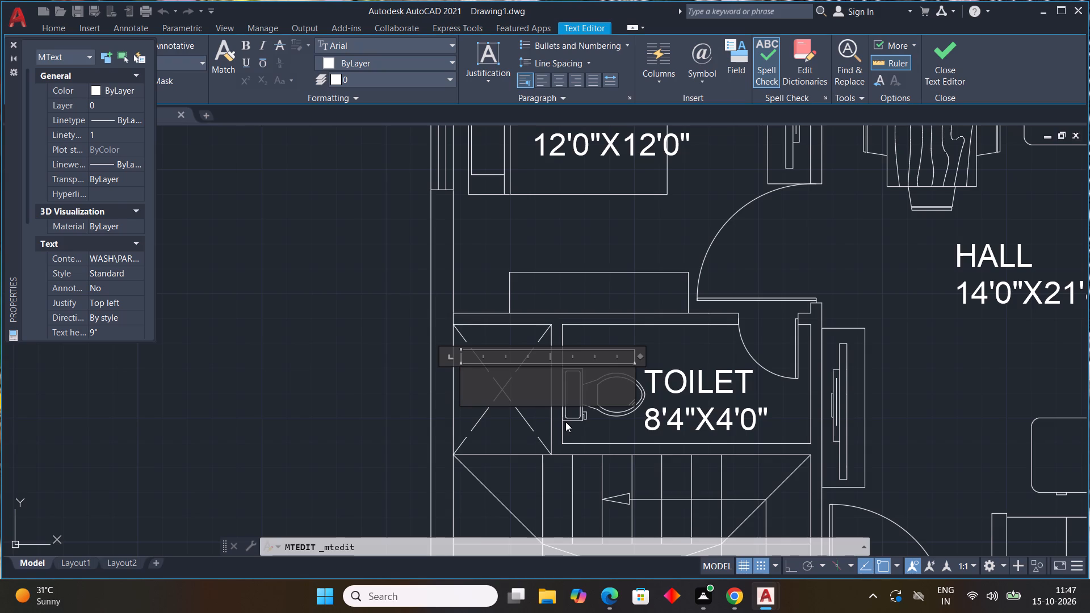
{"action": "type", "text": "O."}
{"action": "type", "text": "R."}
{"action": "key", "text": "s"}
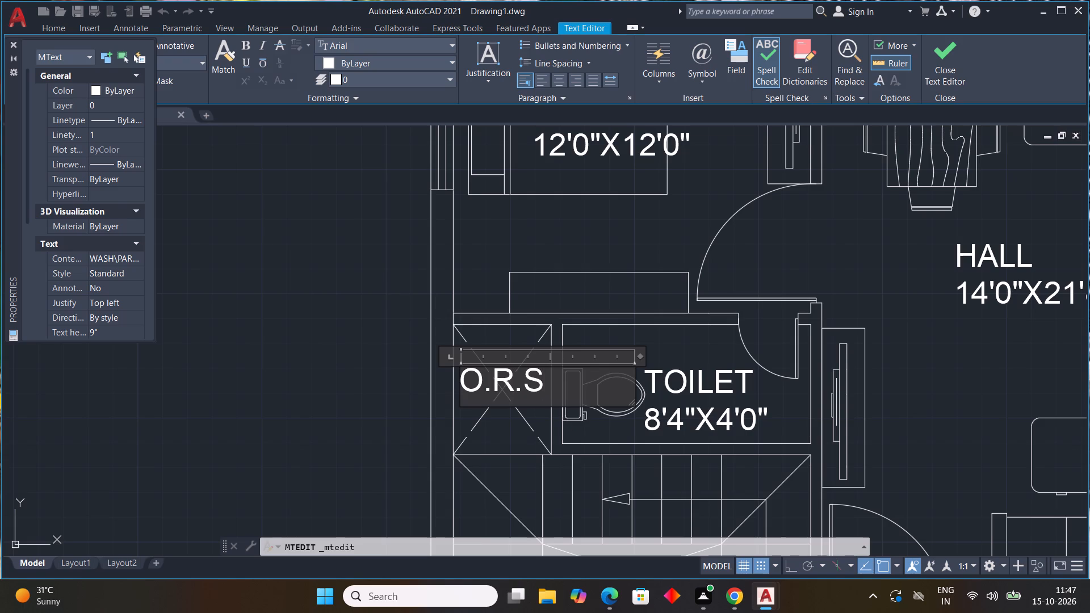
{"action": "left_click", "coordinate": [351, 330]}
Look over the plan's labels from the bedrooms and hall down to the parking, foyer and lawn.
{"action": "scroll", "coordinate": [720, 398], "scroll_direction": "down", "scroll_amount": 2}
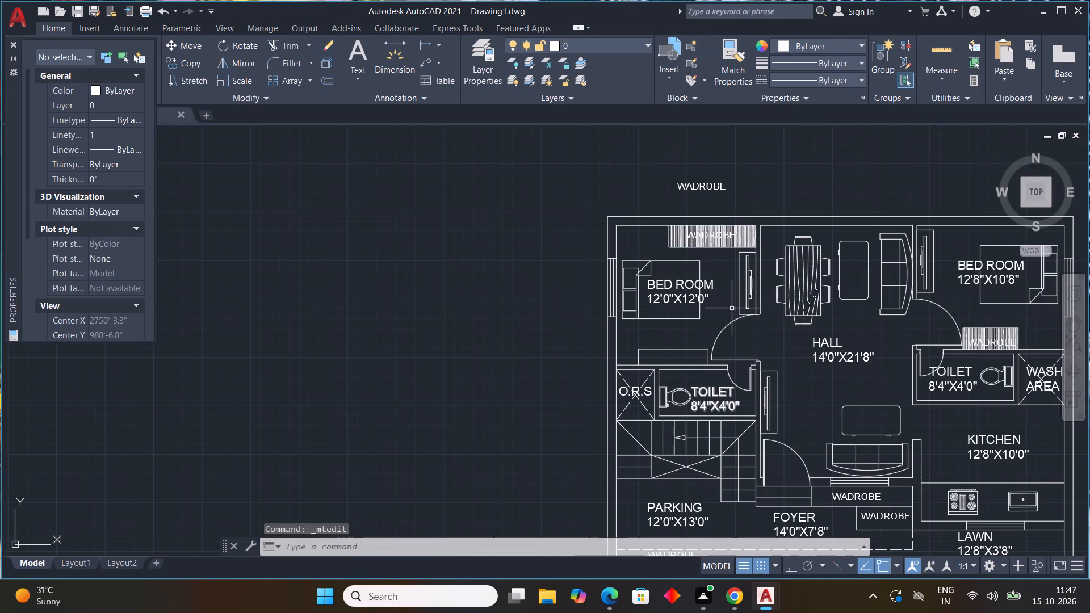
{"action": "scroll", "coordinate": [743, 275], "scroll_direction": "up", "scroll_amount": 2}
{"action": "scroll", "coordinate": [746, 289], "scroll_direction": "down", "scroll_amount": 3}
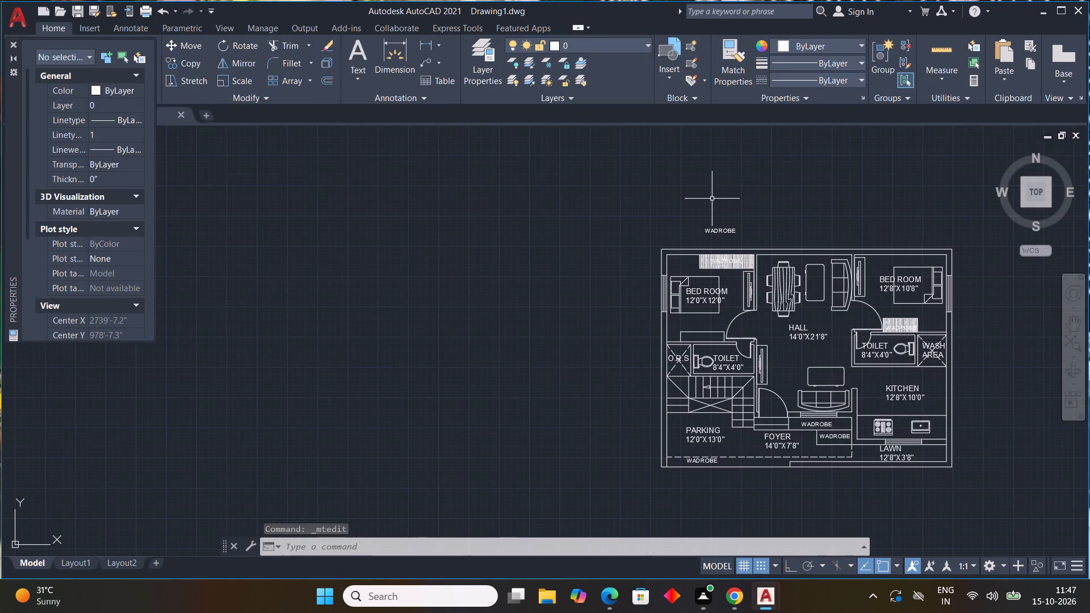
{"action": "scroll", "coordinate": [731, 228], "scroll_direction": "up", "scroll_amount": 3}
{"action": "middle_click_drag", "start_coordinate": [683, 223], "coordinate": [177, 94]}
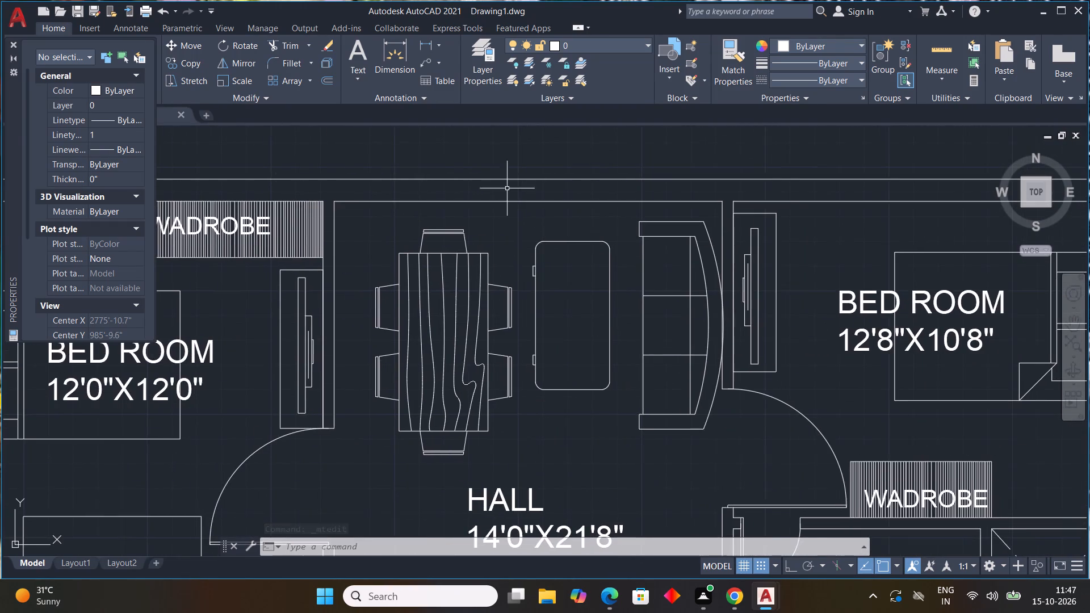
{"action": "scroll", "coordinate": [536, 199], "scroll_direction": "down", "scroll_amount": 4}
{"action": "scroll", "coordinate": [569, 358], "scroll_direction": "up", "scroll_amount": 3}
{"action": "middle_click_drag", "start_coordinate": [469, 263], "coordinate": [529, 354]}
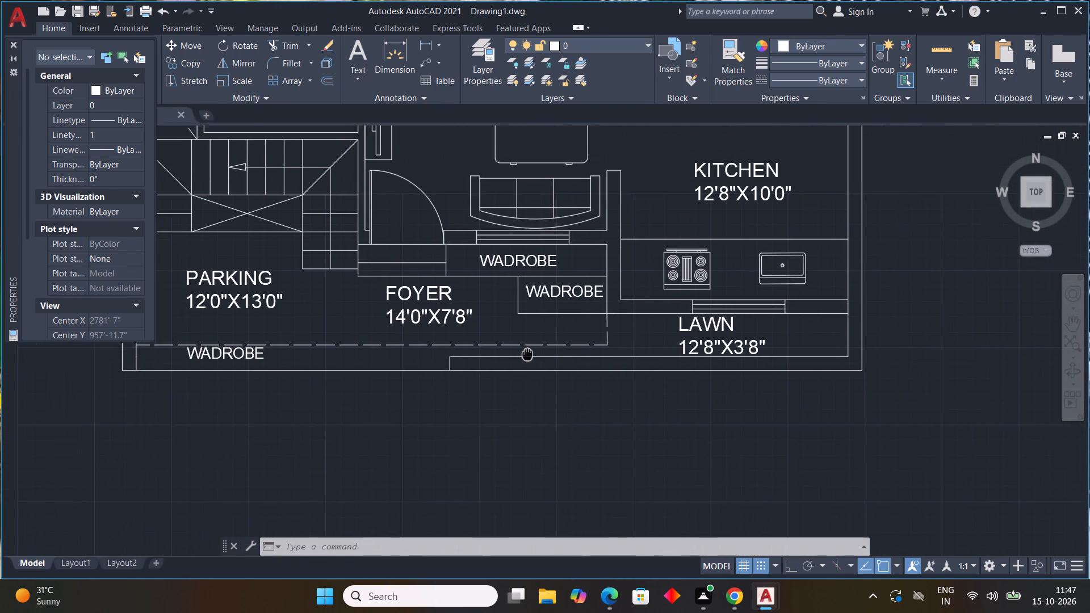
{"action": "middle_click_drag", "start_coordinate": [529, 354], "coordinate": [538, 356]}
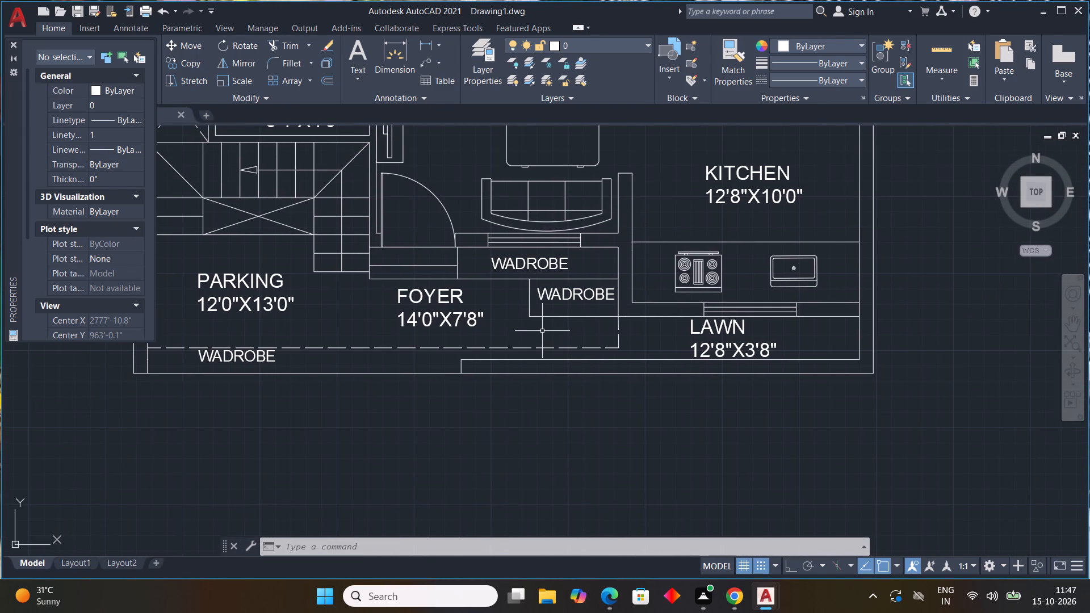
{"action": "scroll", "coordinate": [556, 309], "scroll_direction": "down", "scroll_amount": 3}
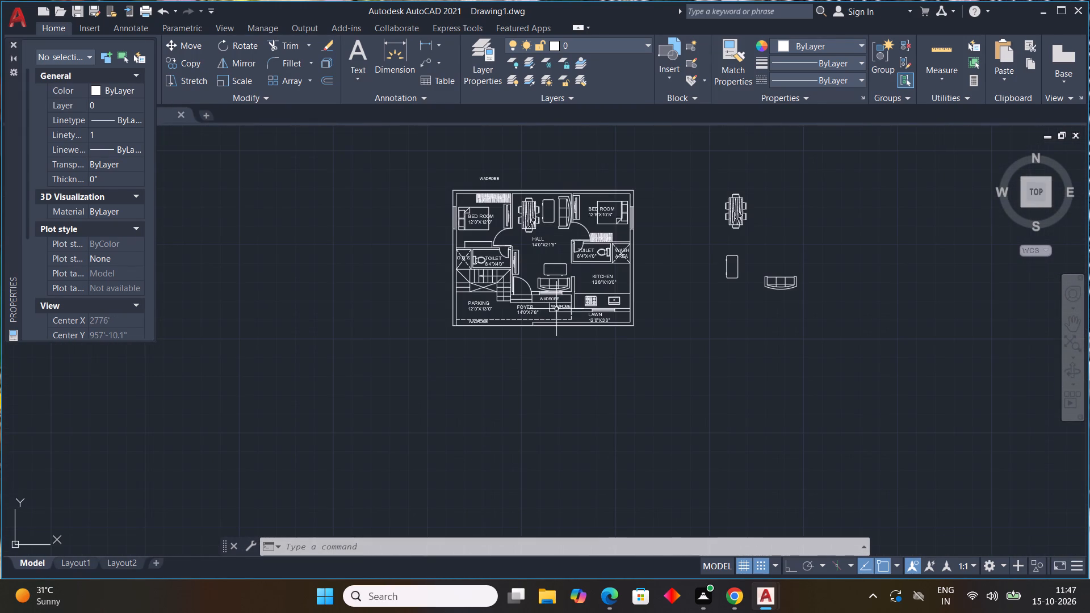
Copy the WADROBE label from above the outer wall into the empty rectangle against the toilet wall of the 12'0"X12'0" bedroom.
{"action": "scroll", "coordinate": [470, 203], "scroll_direction": "up", "scroll_amount": 3}
{"action": "scroll", "coordinate": [513, 371], "scroll_direction": "down", "scroll_amount": 1}
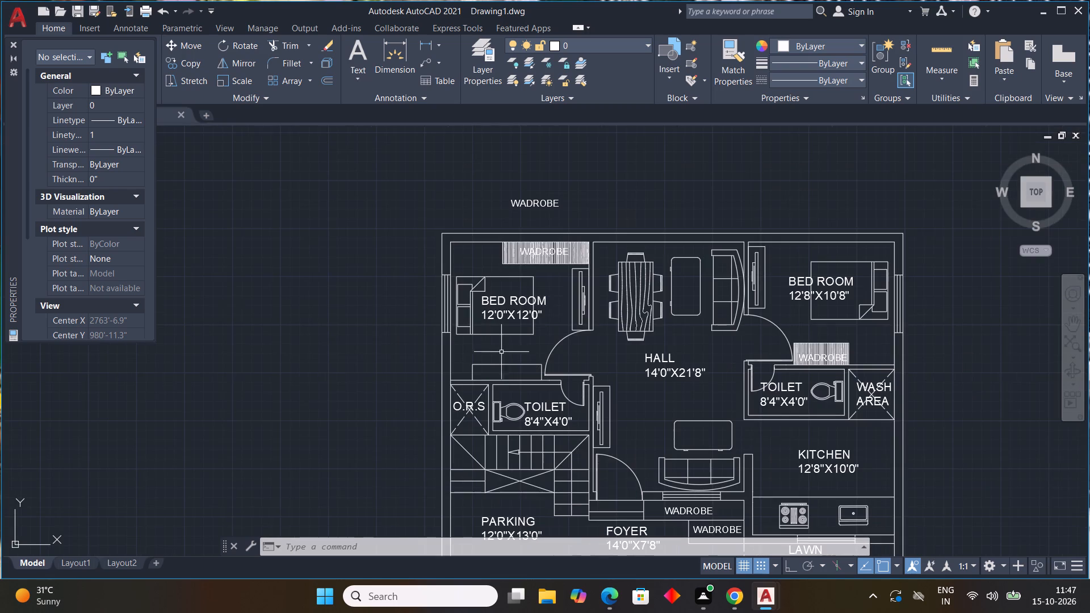
{"action": "left_click", "coordinate": [535, 200]}
{"action": "key", "text": "c"}
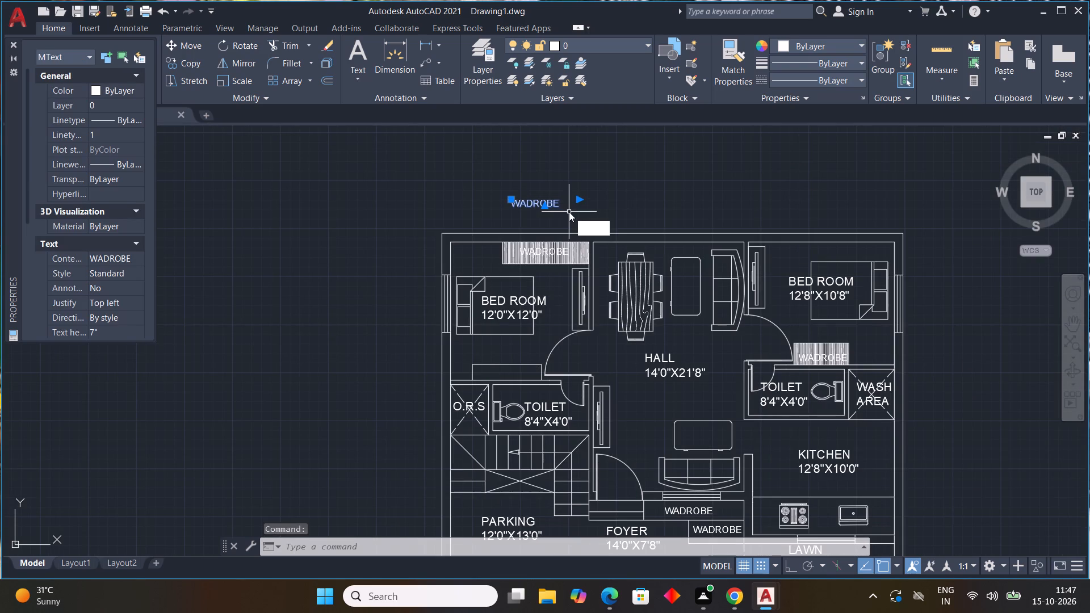
{"action": "key", "text": "o"}
{"action": "key", "text": "space"}
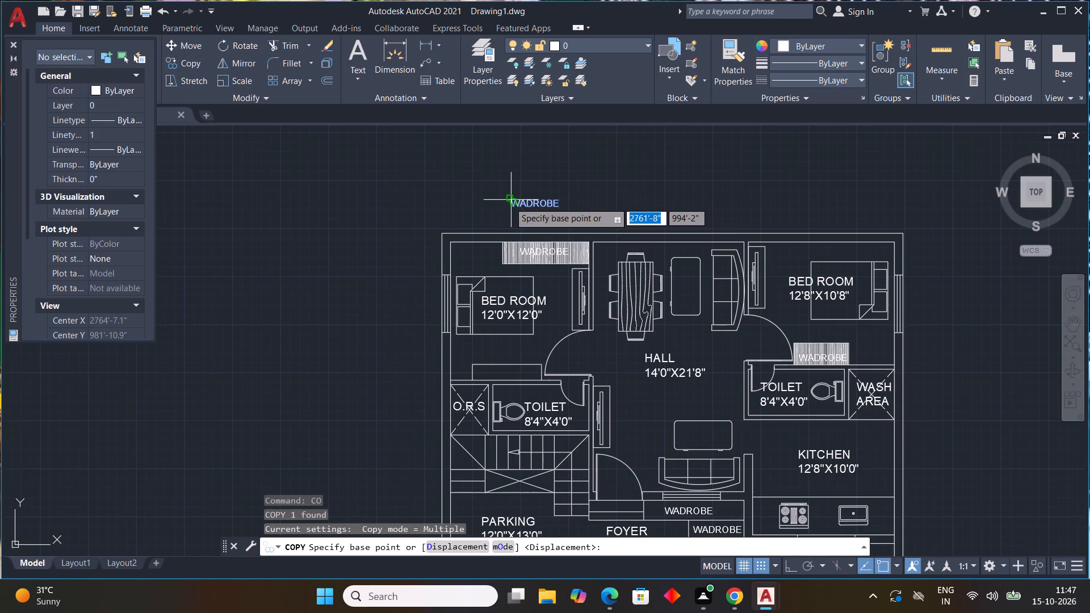
{"action": "left_click_drag", "start_coordinate": [509, 202], "coordinate": [510, 211]}
{"action": "scroll", "coordinate": [492, 384], "scroll_direction": "up", "scroll_amount": 4}
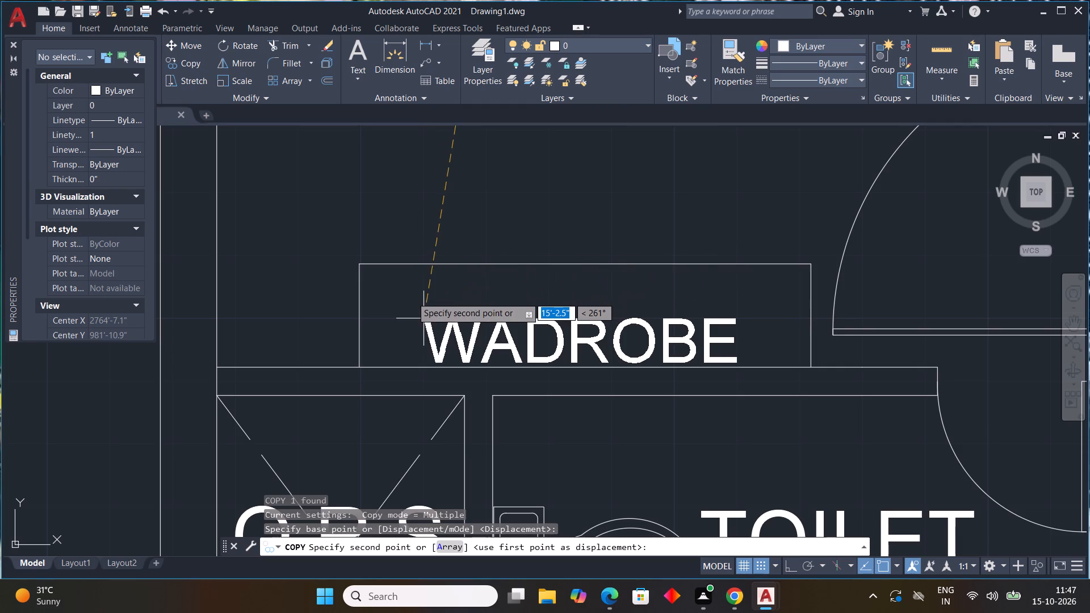
{"action": "left_click", "coordinate": [412, 297]}
{"action": "key", "text": "Escape"}
Replace the copied WADROBE text in the rectangle above the staircase-side toilet with SITTING SPACE, widening its text frame to fit one line.
{"action": "left_click", "coordinate": [694, 333]}
{"action": "left_click", "coordinate": [698, 328]}
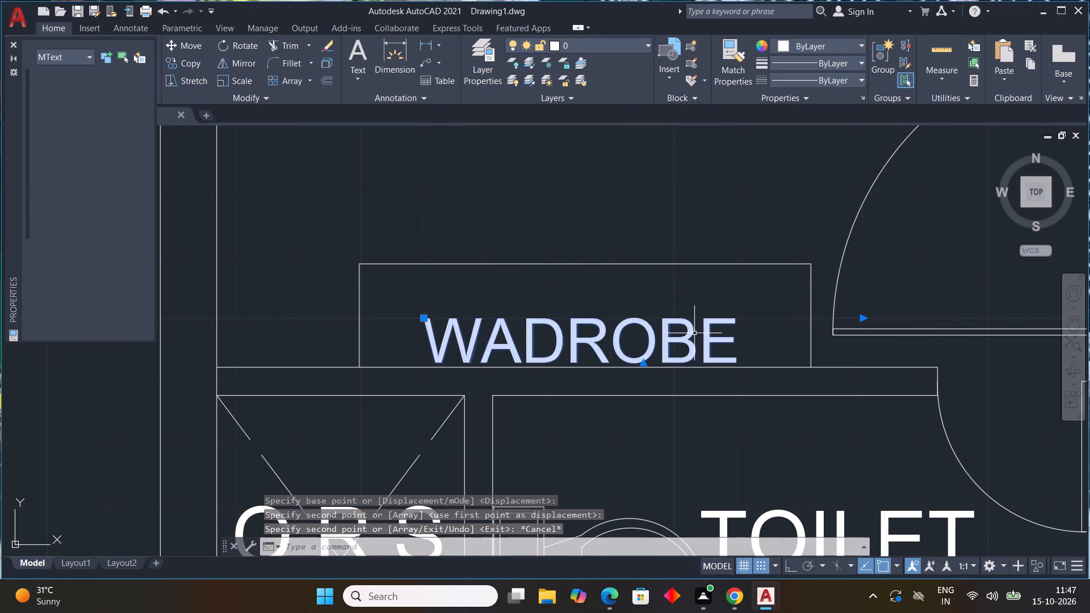
{"action": "left_click", "coordinate": [647, 302]}
{"action": "left_click", "coordinate": [707, 322]}
{"action": "left_click", "coordinate": [714, 325]}
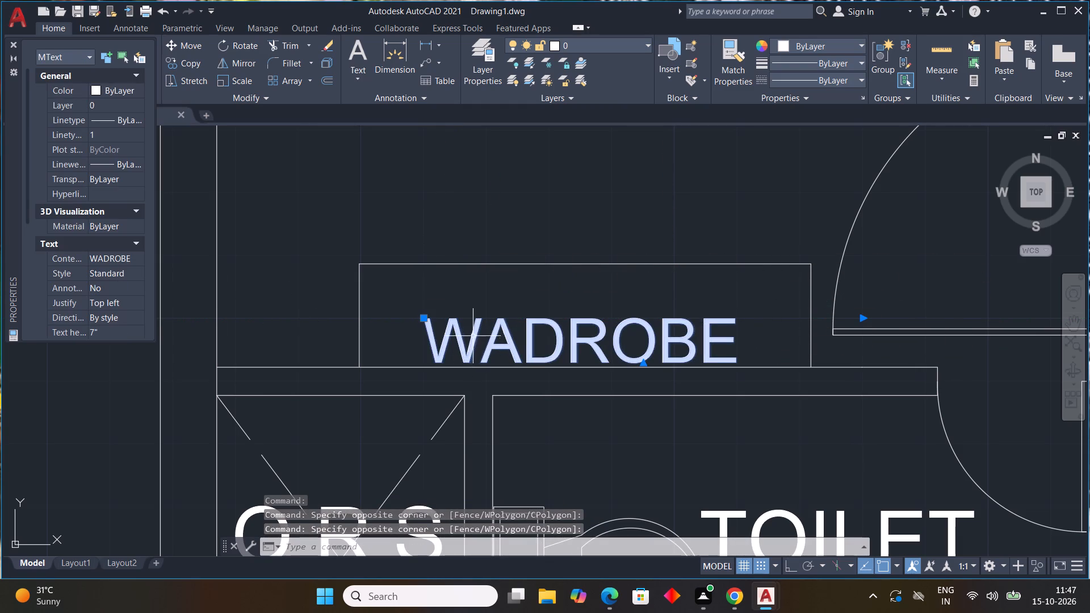
{"action": "key", "text": "Escape"}
{"action": "double_click", "coordinate": [549, 322]}
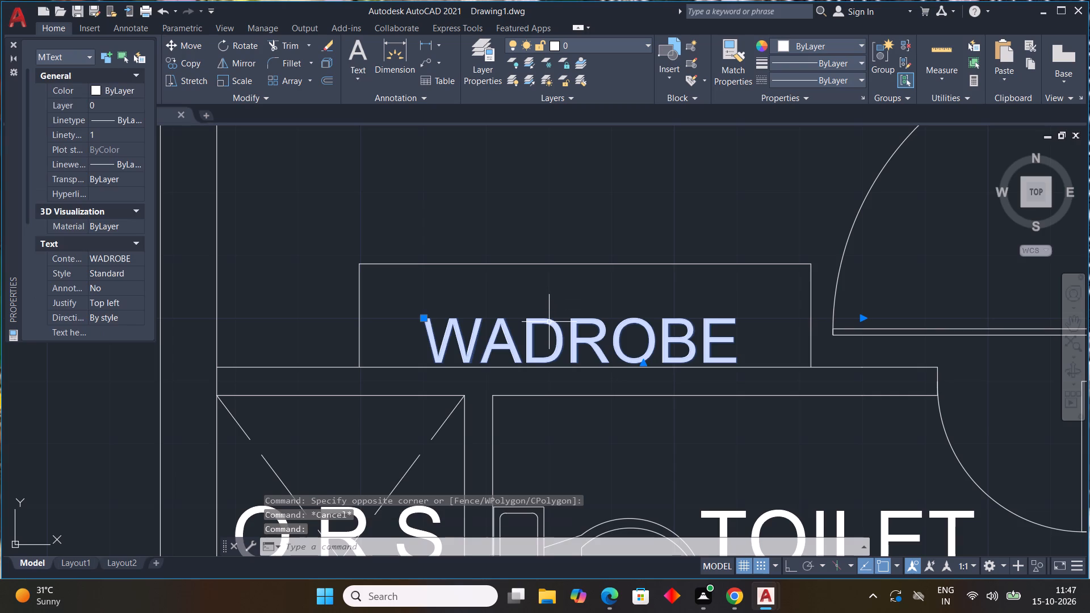
{"action": "left_click", "coordinate": [746, 331]}
{"action": "key", "text": "BackSpace"}
{"action": "key", "text": "BackSpace"}
{"action": "key", "text": "BackSpace"}
{"action": "key", "text": "BackSpace"}
{"action": "key", "text": "BackSpace"}
{"action": "key", "text": "BackSpace"}
{"action": "key", "text": "BackSpace"}
{"action": "key", "text": "BackSpace"}
{"action": "key", "text": "BackSpace"}
{"action": "key", "text": "BackSpace"}
{"action": "key", "text": "BackSpace"}
{"action": "key", "text": "BackSpace"}
{"action": "key", "text": "BackSpace"}
{"action": "key", "text": "BackSpace"}
{"action": "key", "text": "BackSpace"}
{"action": "key", "text": "BackSpace"}
{"action": "key", "text": "BackSpace"}
{"action": "key", "text": "BackSpace"}
{"action": "key", "text": "BackSpace"}
{"action": "key", "text": "BackSpace"}
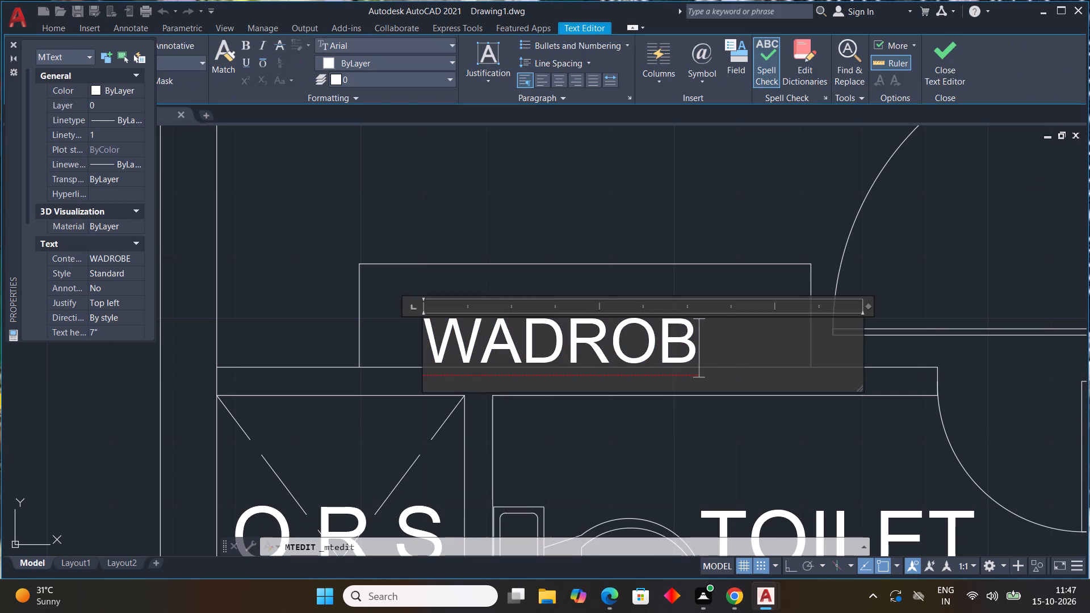
{"action": "type", "text": "SITT"}
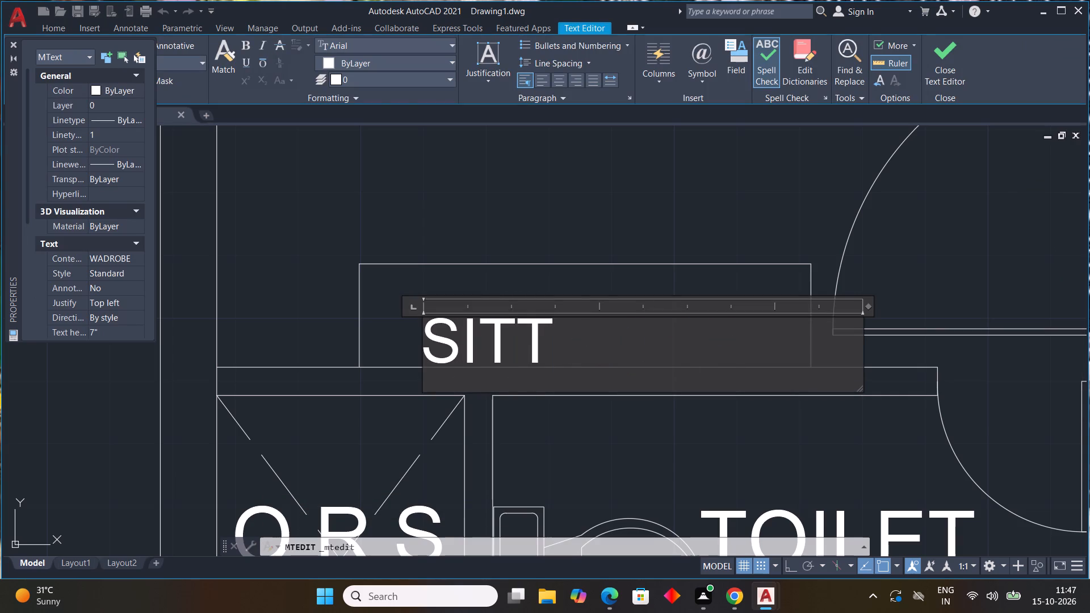
{"action": "type", "text": "ING"}
{"action": "key", "text": "space"}
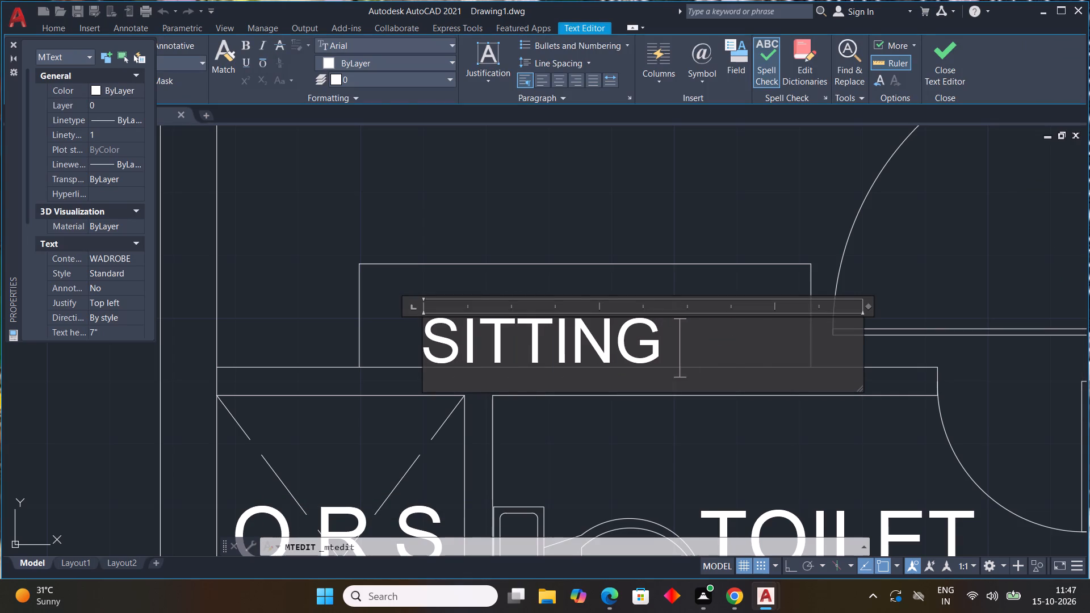
{"action": "type", "text": "SPACE"}
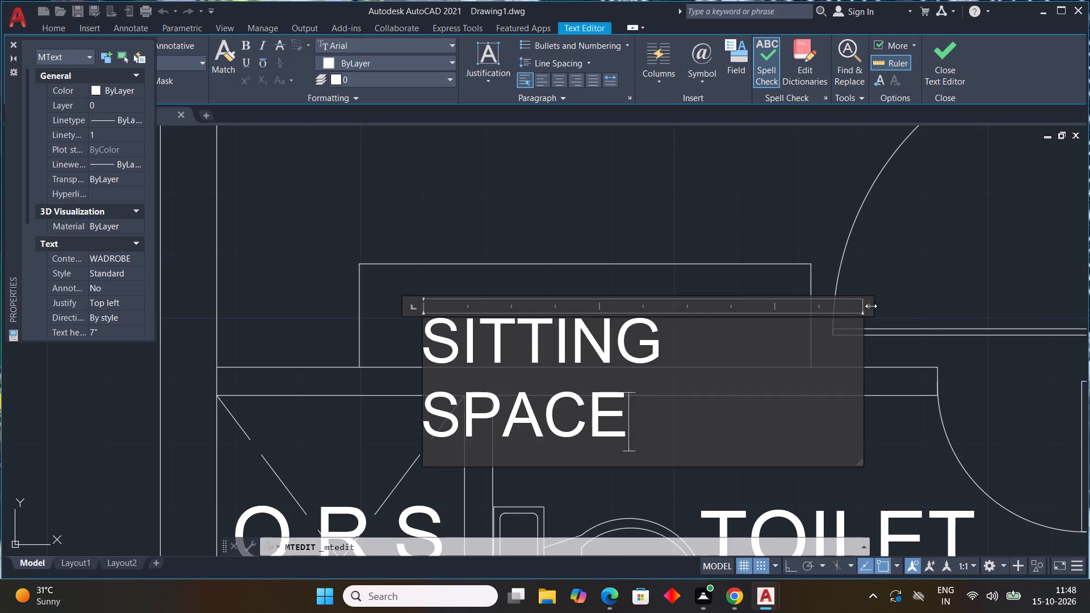
{"action": "left_click_drag", "start_coordinate": [871, 306], "coordinate": [897, 293]}
{"action": "scroll", "coordinate": [99, 166], "scroll_direction": "down", "scroll_amount": 5}
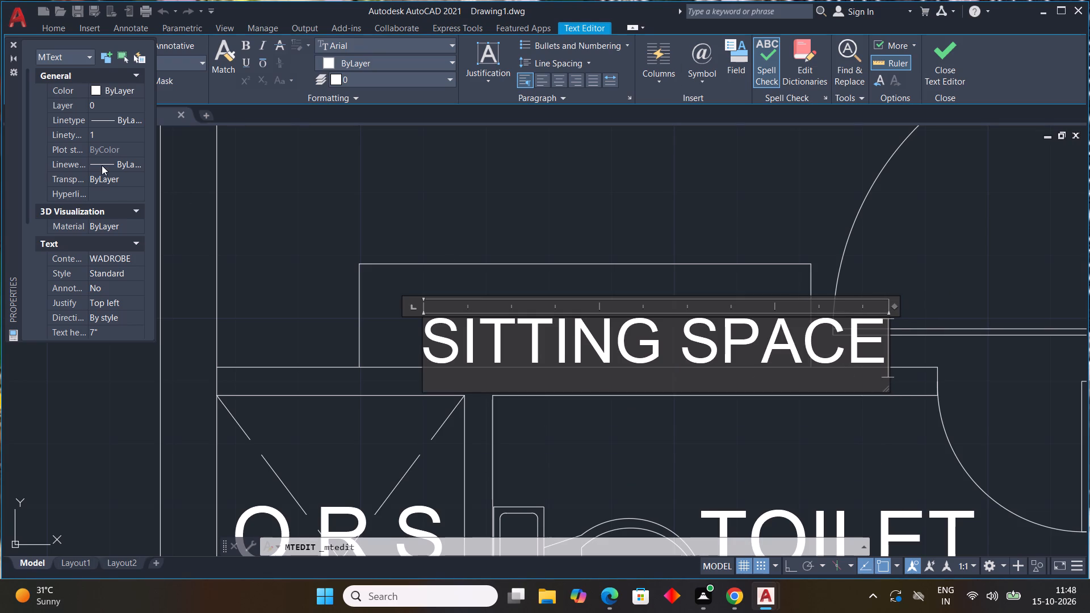
{"action": "key", "text": "Escape"}
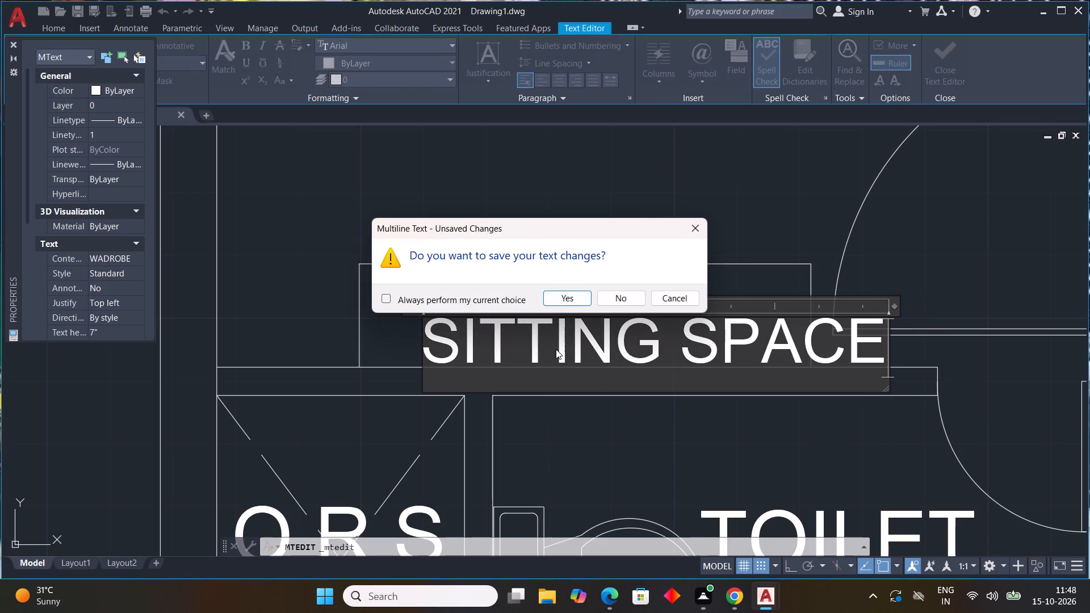
{"action": "left_click", "coordinate": [696, 222]}
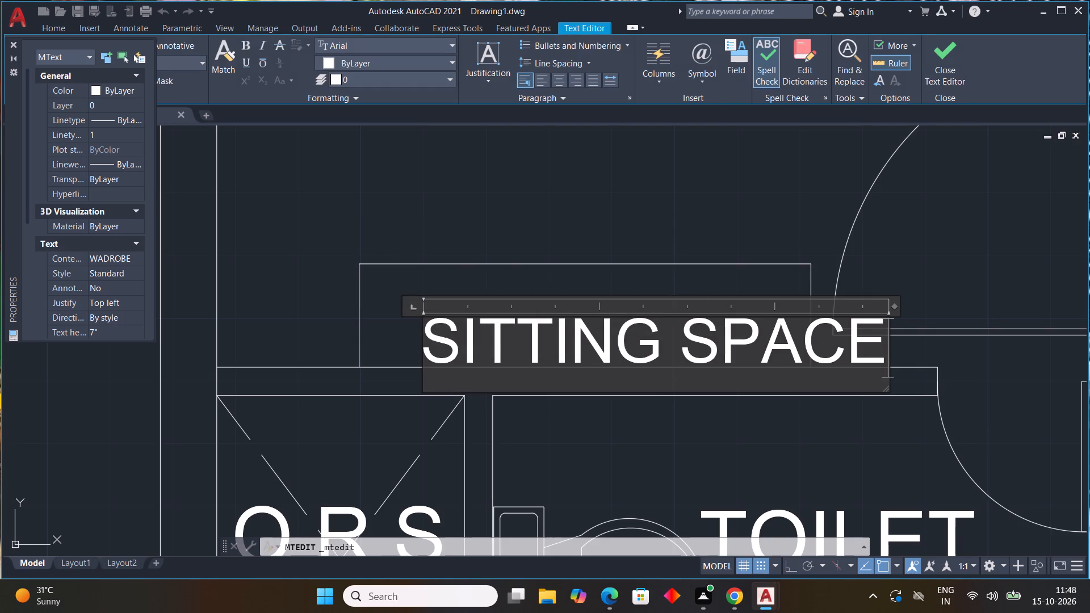
{"action": "left_click_drag", "start_coordinate": [769, 194], "coordinate": [772, 210]}
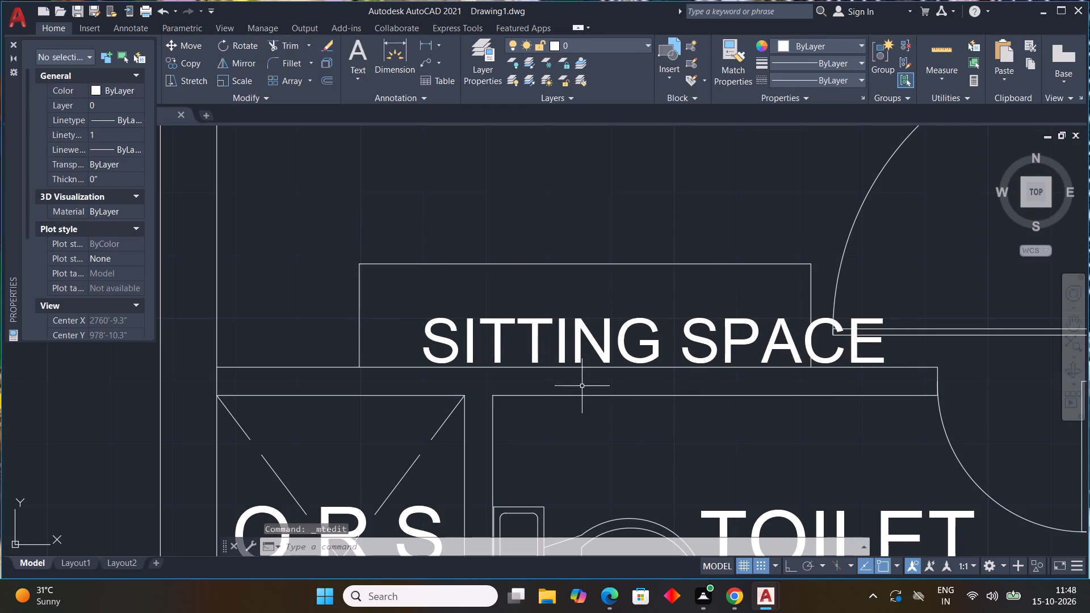
Set the text height of the SITTING SPACE label above the staircase-side toilet to 5".
{"action": "left_click", "coordinate": [575, 353]}
{"action": "right_click", "coordinate": [568, 343]}
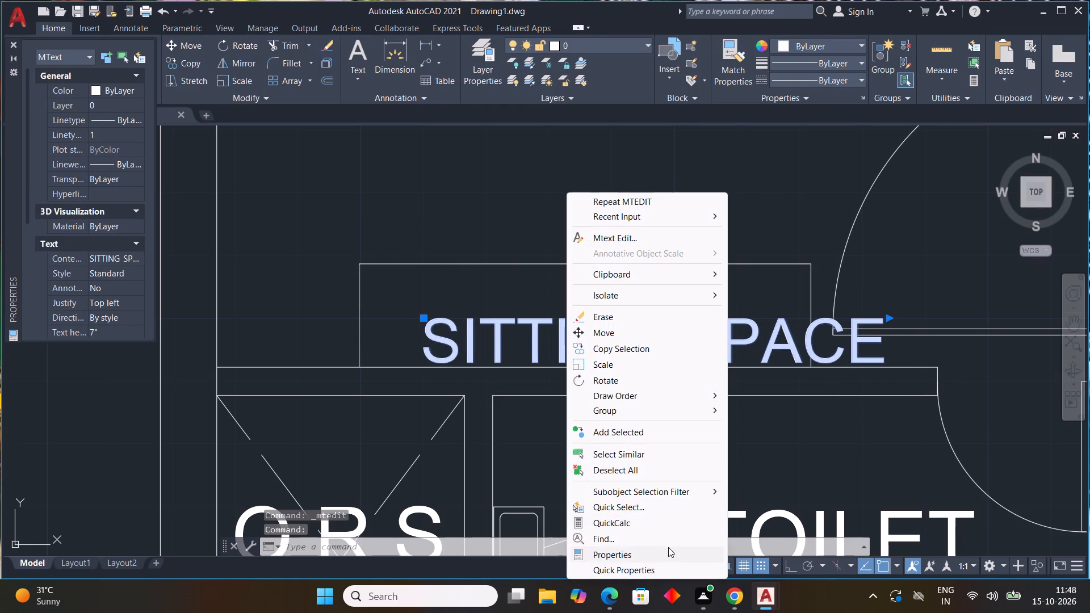
{"action": "left_click", "coordinate": [668, 547]}
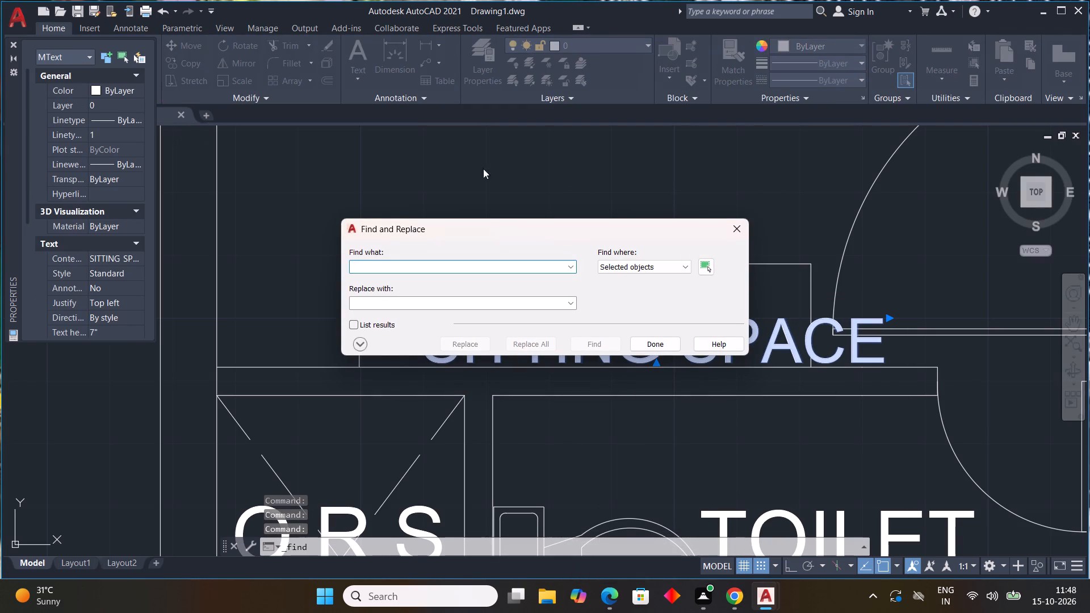
{"action": "left_click", "coordinate": [746, 225]}
{"action": "scroll", "coordinate": [112, 135], "scroll_direction": "down", "scroll_amount": 4}
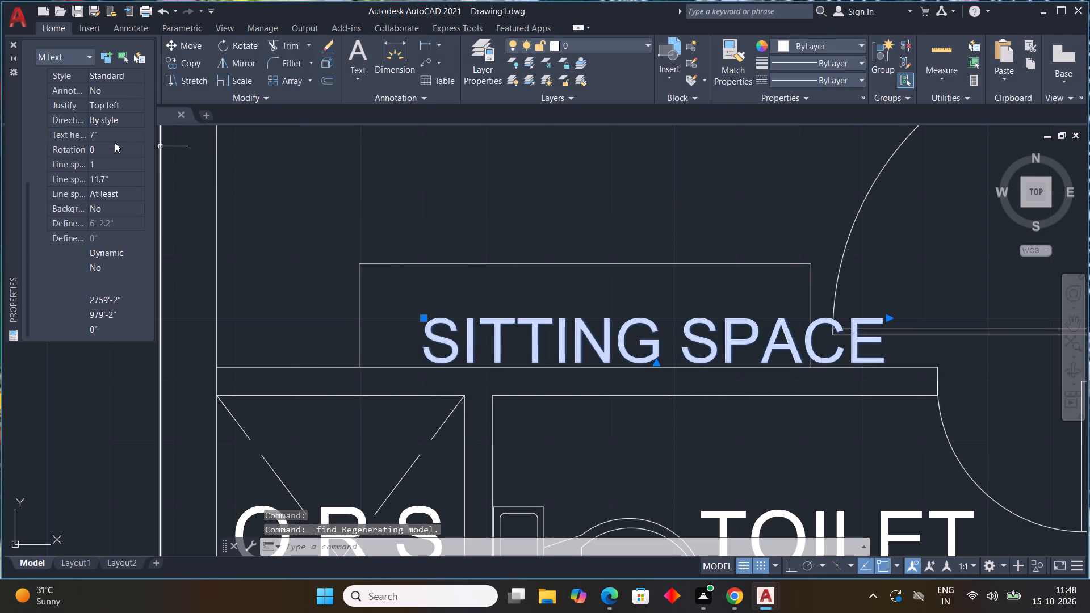
{"action": "scroll", "coordinate": [116, 107], "scroll_direction": "up", "scroll_amount": 2}
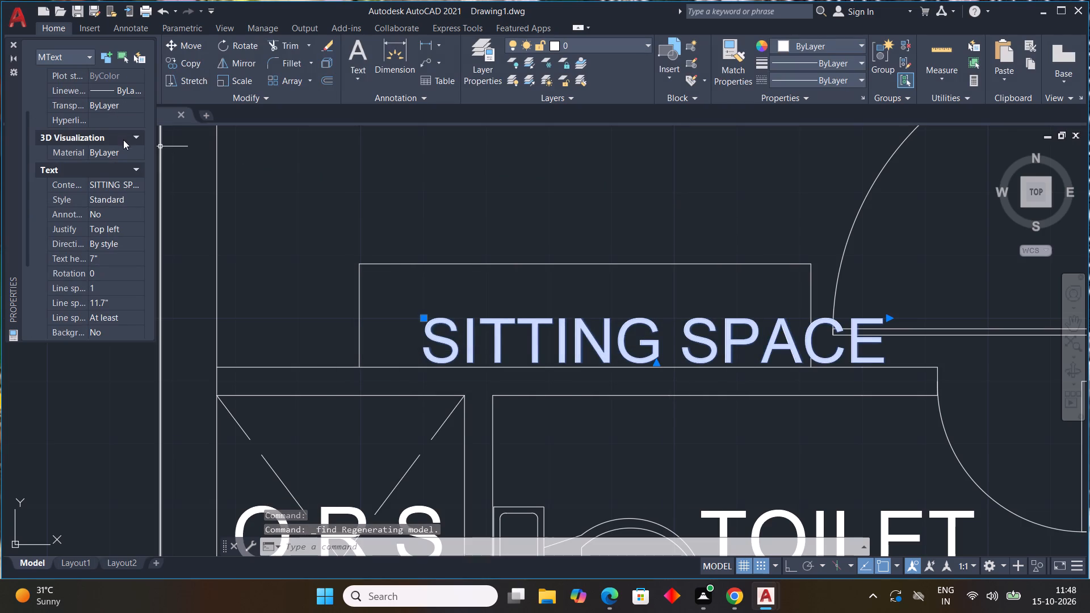
{"action": "scroll", "coordinate": [123, 150], "scroll_direction": "down", "scroll_amount": 2}
{"action": "scroll", "coordinate": [114, 138], "scroll_direction": "up", "scroll_amount": 9}
{"action": "scroll", "coordinate": [116, 140], "scroll_direction": "down", "scroll_amount": 3}
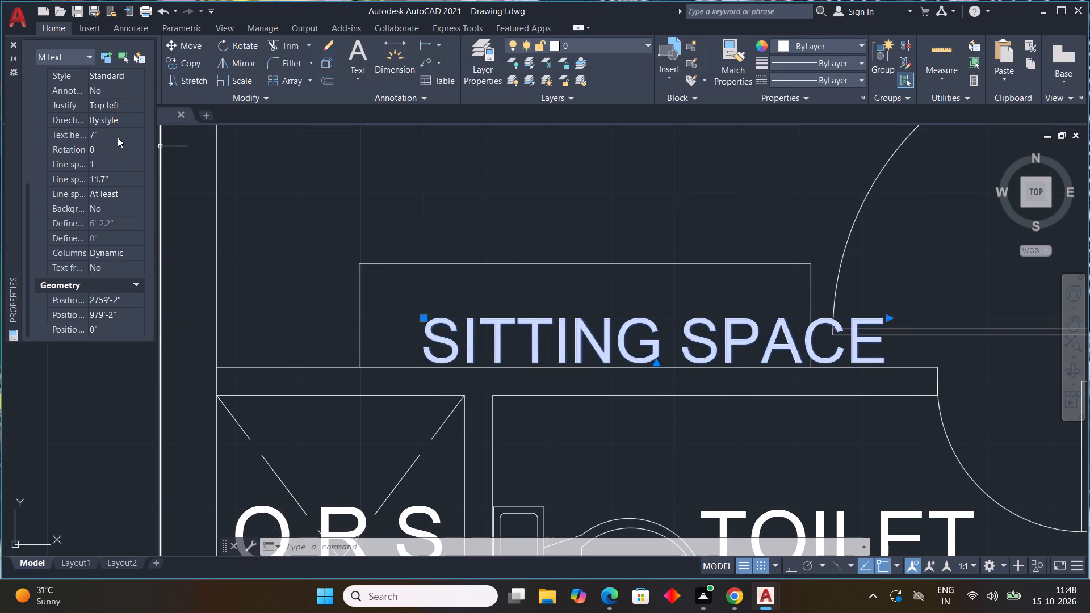
{"action": "left_click", "coordinate": [118, 137]}
{"action": "left_click_drag", "start_coordinate": [118, 135], "coordinate": [0, 110]}
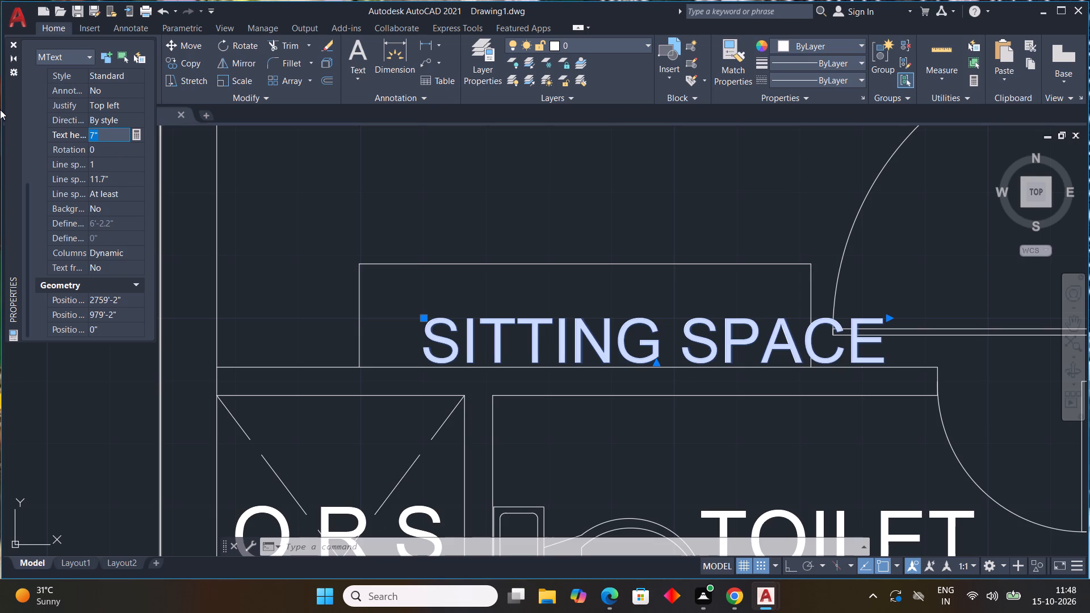
{"action": "key", "text": "5"}
{"action": "key", "text": "shift+quotedbl"}
{"action": "key", "text": "Return"}
{"action": "key", "text": "Escape"}
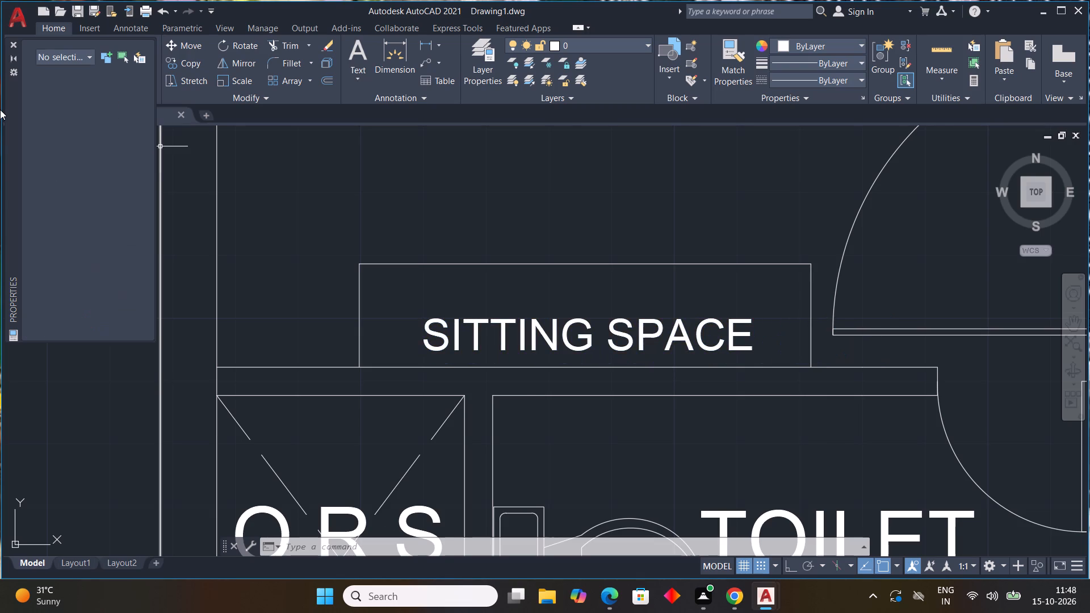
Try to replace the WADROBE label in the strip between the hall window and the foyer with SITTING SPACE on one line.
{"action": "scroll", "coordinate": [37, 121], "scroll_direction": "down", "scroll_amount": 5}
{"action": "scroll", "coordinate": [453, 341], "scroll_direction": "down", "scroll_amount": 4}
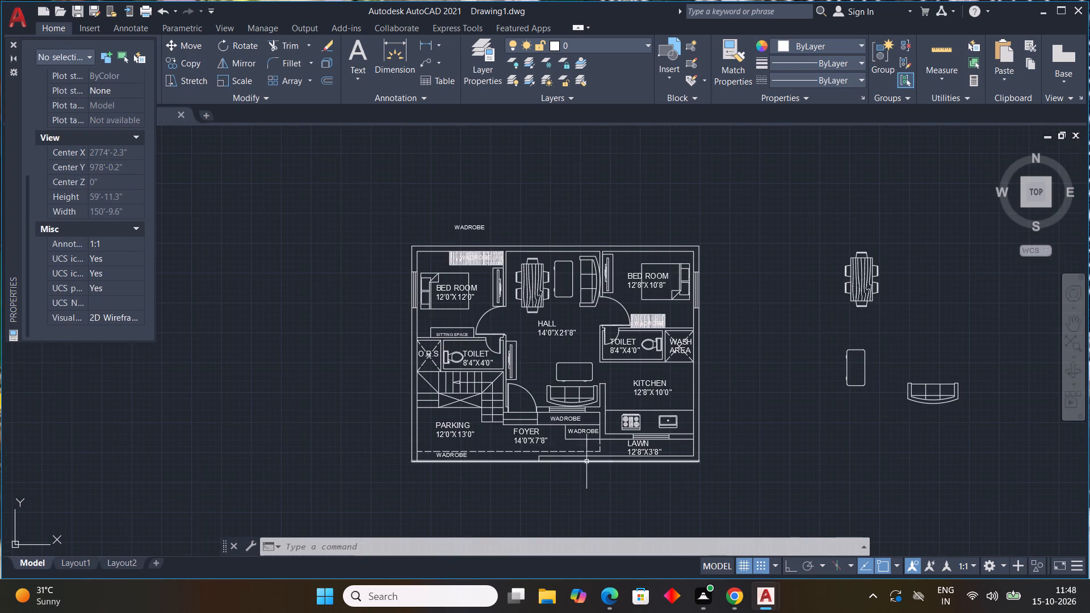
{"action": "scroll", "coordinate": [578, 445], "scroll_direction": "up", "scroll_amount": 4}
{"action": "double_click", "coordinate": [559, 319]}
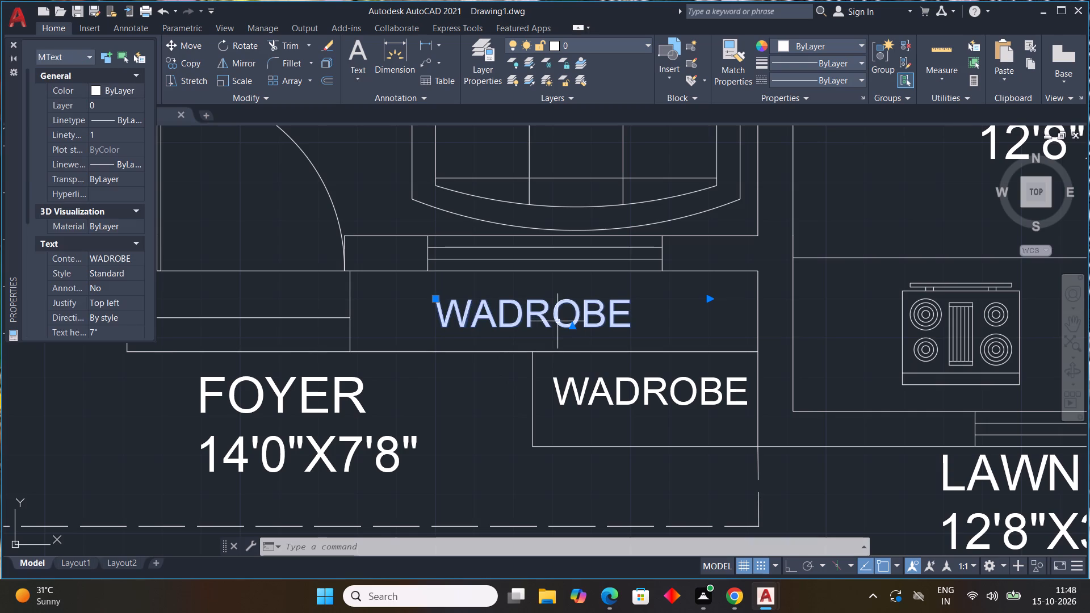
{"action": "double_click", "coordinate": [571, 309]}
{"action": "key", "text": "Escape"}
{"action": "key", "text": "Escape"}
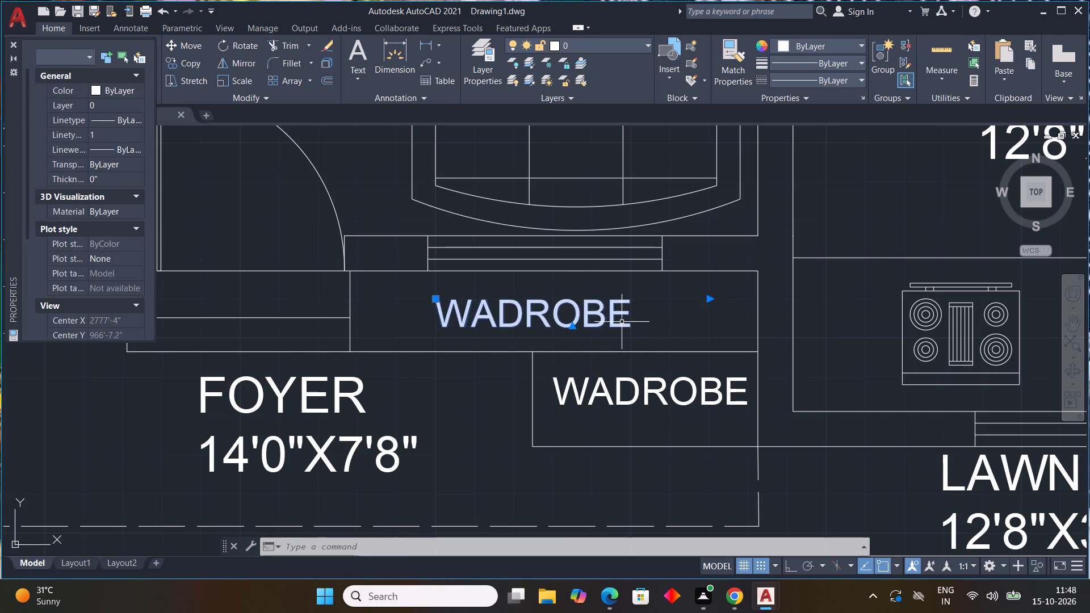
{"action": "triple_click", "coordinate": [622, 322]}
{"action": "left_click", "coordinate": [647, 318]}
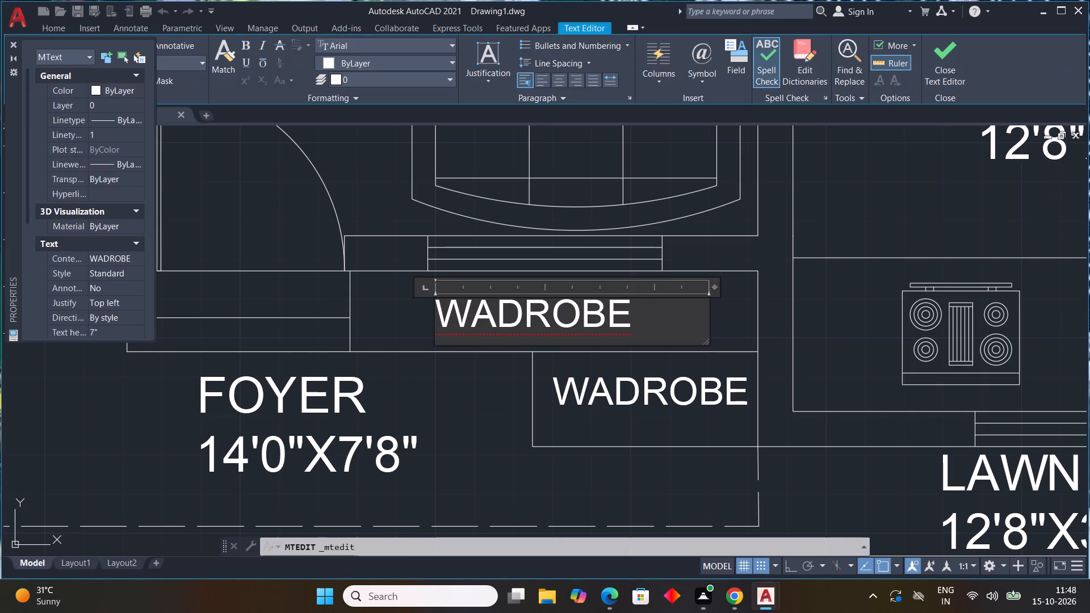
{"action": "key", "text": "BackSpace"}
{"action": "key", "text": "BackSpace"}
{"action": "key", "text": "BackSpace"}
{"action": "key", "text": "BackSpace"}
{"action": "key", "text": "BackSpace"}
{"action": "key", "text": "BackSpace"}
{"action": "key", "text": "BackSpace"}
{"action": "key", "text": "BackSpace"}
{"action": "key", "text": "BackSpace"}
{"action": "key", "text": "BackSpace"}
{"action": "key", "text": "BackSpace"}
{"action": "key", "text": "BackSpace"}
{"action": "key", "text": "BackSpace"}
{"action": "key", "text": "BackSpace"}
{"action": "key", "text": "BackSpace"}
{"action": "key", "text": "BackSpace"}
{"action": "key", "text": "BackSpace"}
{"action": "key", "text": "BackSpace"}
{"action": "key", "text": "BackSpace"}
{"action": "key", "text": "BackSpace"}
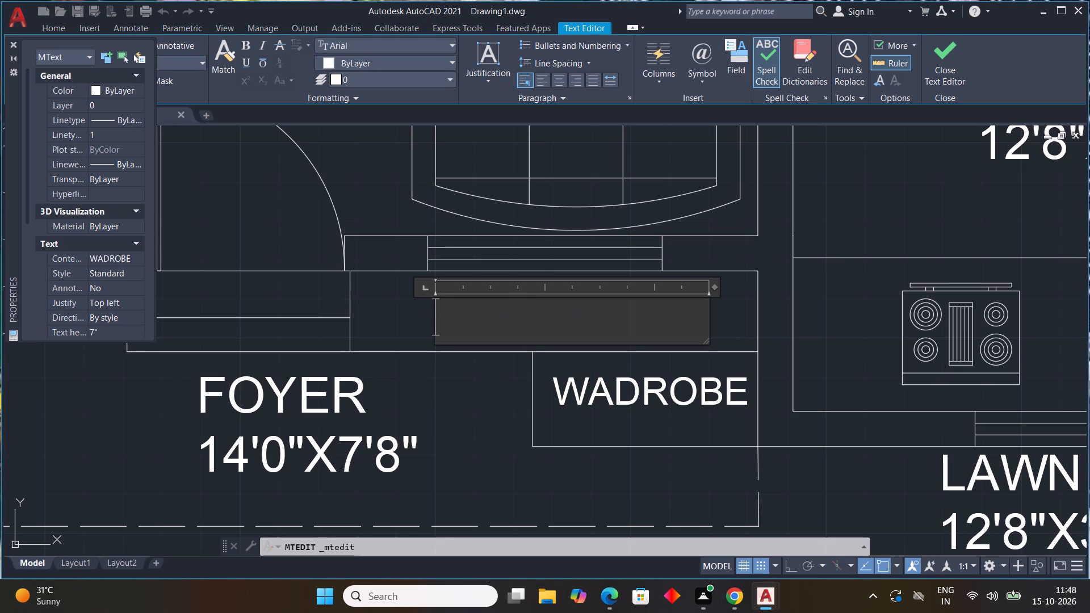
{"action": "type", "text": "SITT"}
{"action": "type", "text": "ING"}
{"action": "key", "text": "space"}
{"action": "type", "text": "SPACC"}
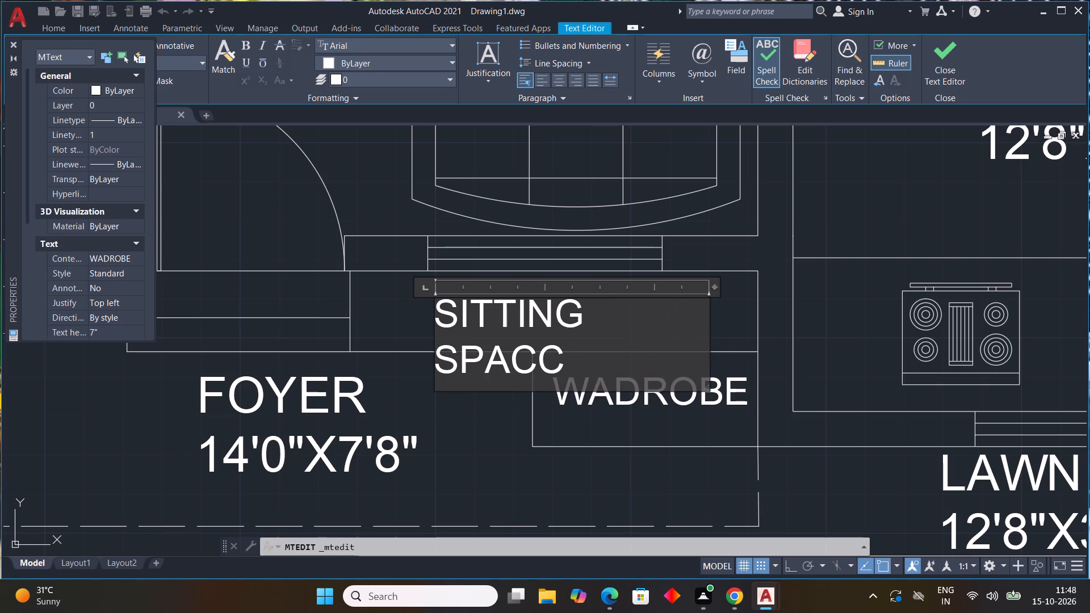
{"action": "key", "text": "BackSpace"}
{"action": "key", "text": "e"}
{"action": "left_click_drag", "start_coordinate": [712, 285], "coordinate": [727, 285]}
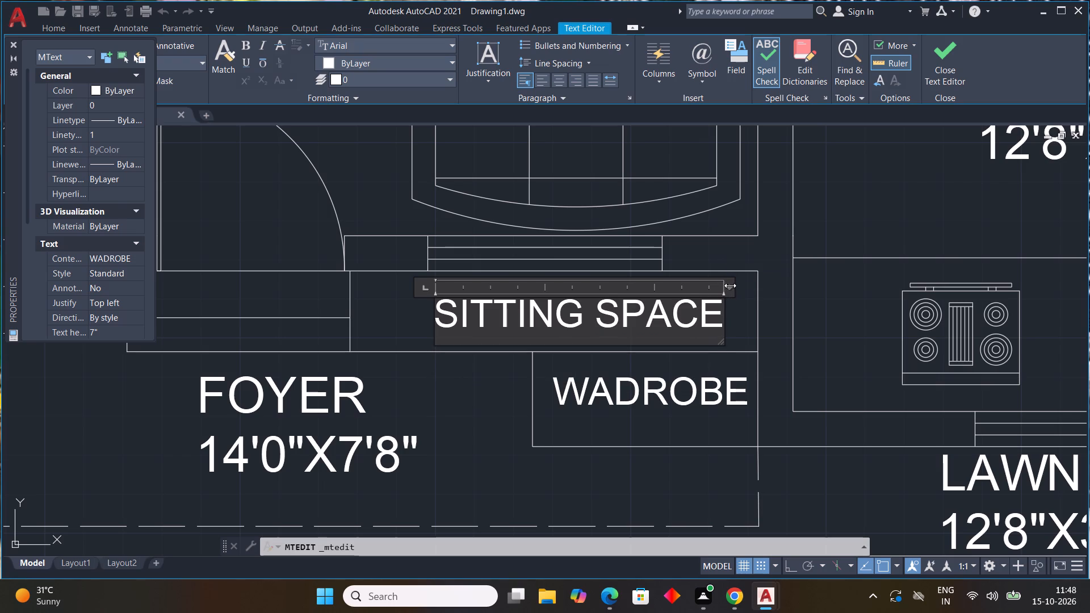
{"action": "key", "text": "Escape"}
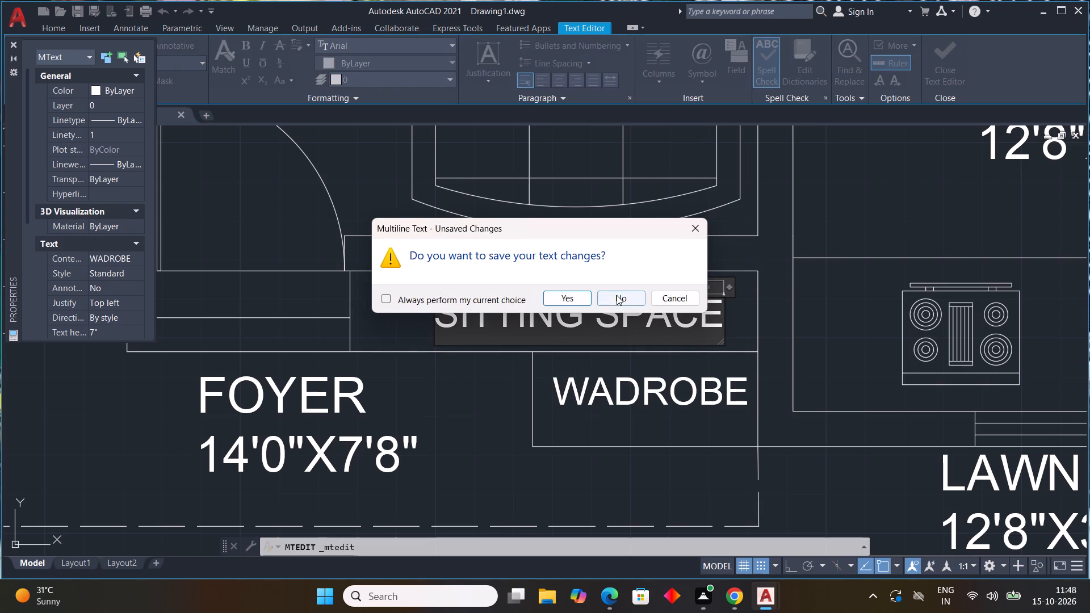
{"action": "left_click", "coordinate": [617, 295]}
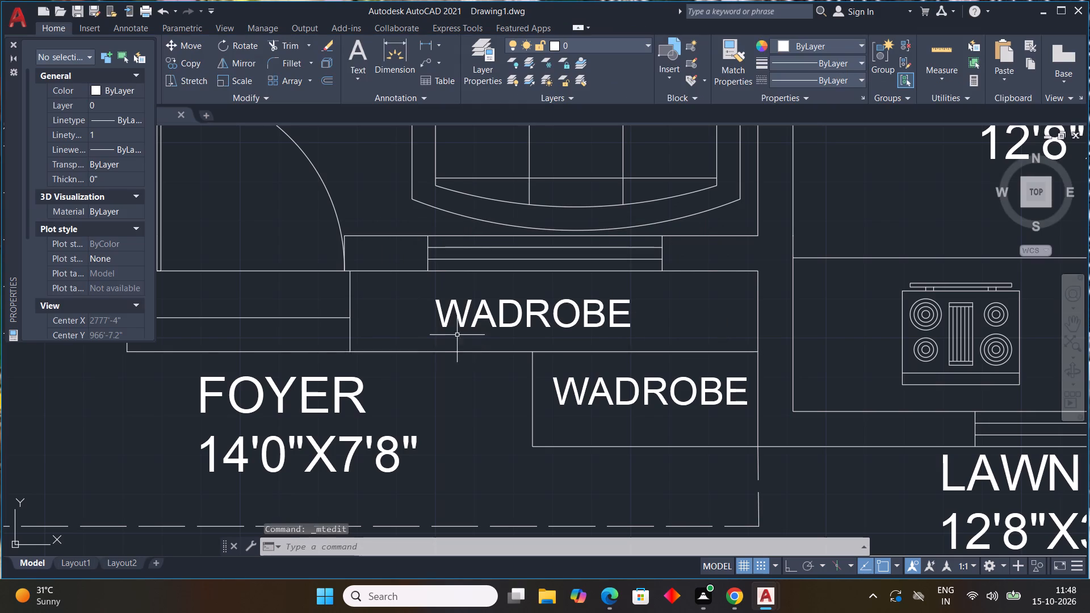
Replace the WADROBE label in the strip between the hall window and the foyer with SITTING SPACE, widening its text frame to fit one line.
{"action": "scroll", "coordinate": [458, 334], "scroll_direction": "down", "scroll_amount": 3}
{"action": "scroll", "coordinate": [483, 335], "scroll_direction": "up", "scroll_amount": 2}
{"action": "scroll", "coordinate": [483, 335], "scroll_direction": "down", "scroll_amount": 3}
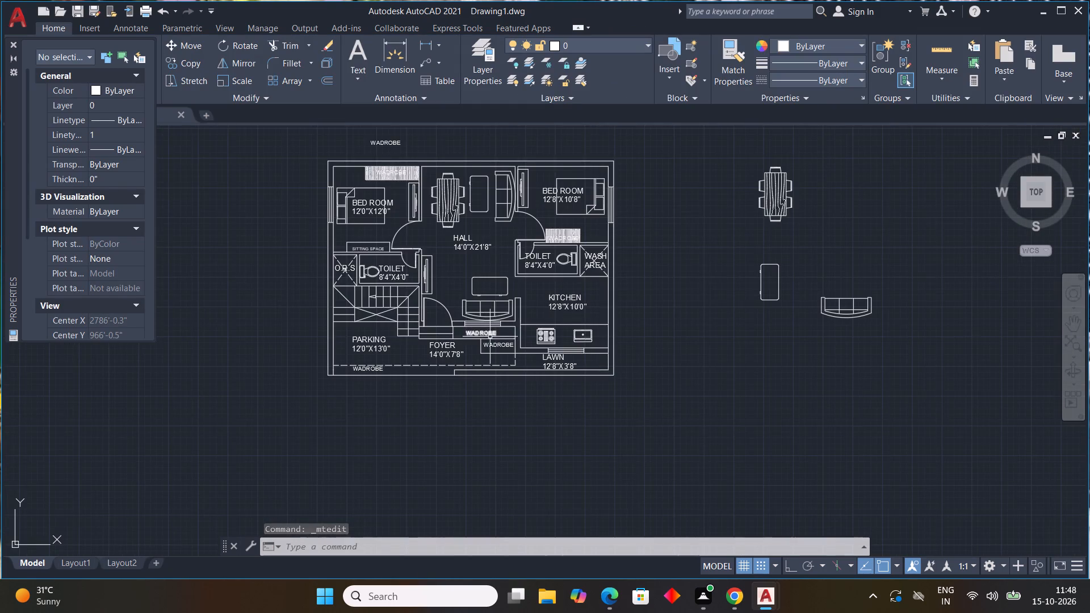
{"action": "scroll", "coordinate": [491, 337], "scroll_direction": "up", "scroll_amount": 3}
{"action": "double_click", "coordinate": [498, 320]}
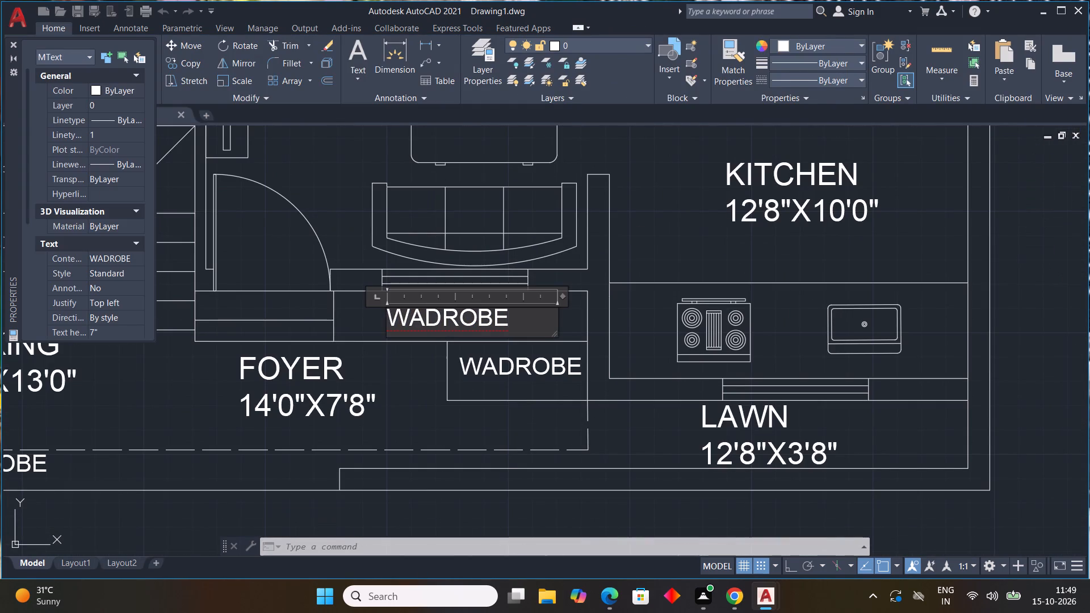
{"action": "left_click", "coordinate": [534, 319]}
{"action": "key", "text": "BackSpace"}
{"action": "key", "text": "BackSpace"}
{"action": "key", "text": "BackSpace"}
{"action": "key", "text": "BackSpace"}
{"action": "key", "text": "BackSpace"}
{"action": "key", "text": "BackSpace"}
{"action": "key", "text": "BackSpace"}
{"action": "key", "text": "BackSpace"}
{"action": "key", "text": "BackSpace"}
{"action": "key", "text": "BackSpace"}
{"action": "key", "text": "BackSpace"}
{"action": "key", "text": "BackSpace"}
{"action": "key", "text": "BackSpace"}
{"action": "key", "text": "BackSpace"}
{"action": "key", "text": "BackSpace"}
{"action": "key", "text": "BackSpace"}
{"action": "key", "text": "BackSpace"}
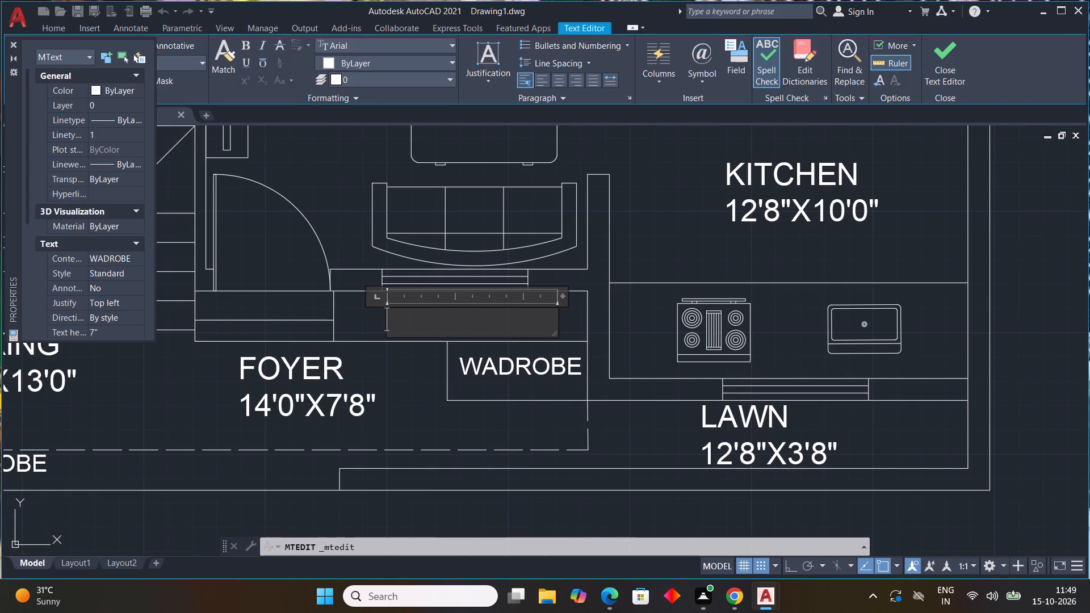
{"action": "type", "text": "SITTI"}
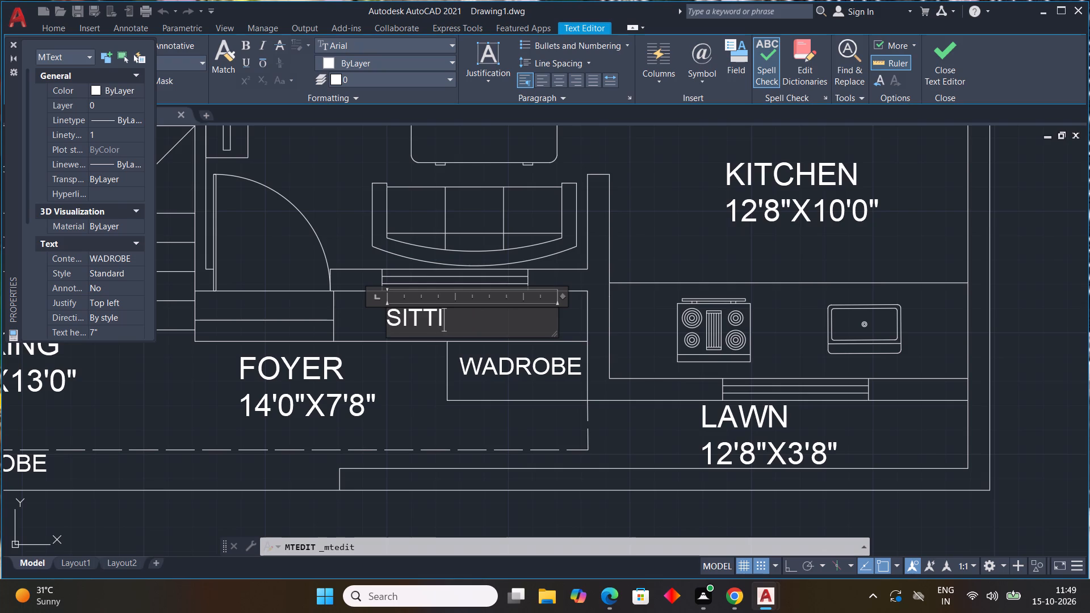
{"action": "type", "text": "NG"}
{"action": "key", "text": "space"}
{"action": "type", "text": "SPAC"}
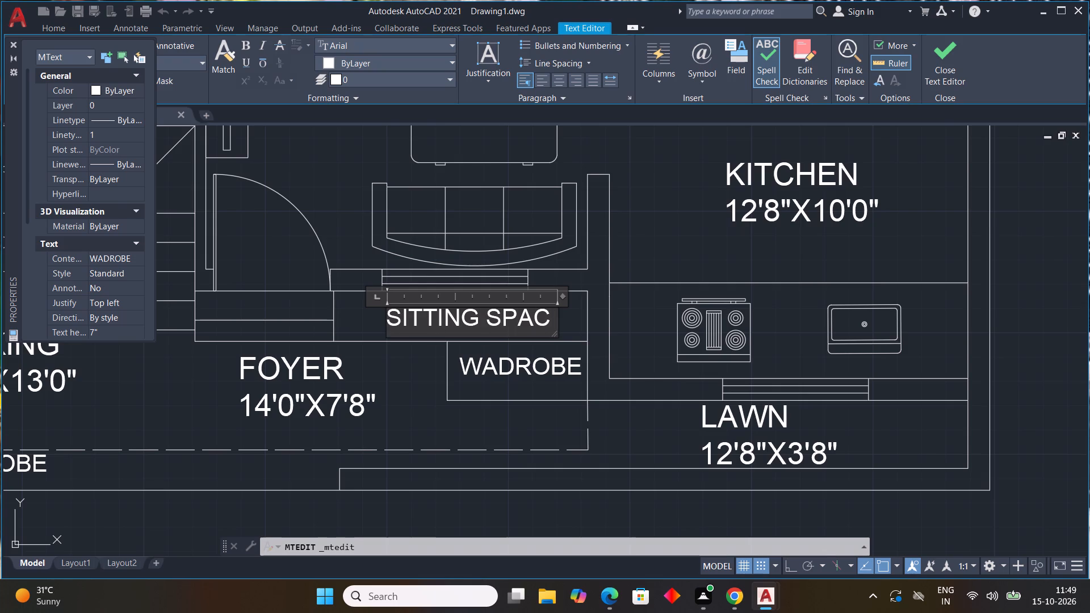
{"action": "key", "text": "e"}
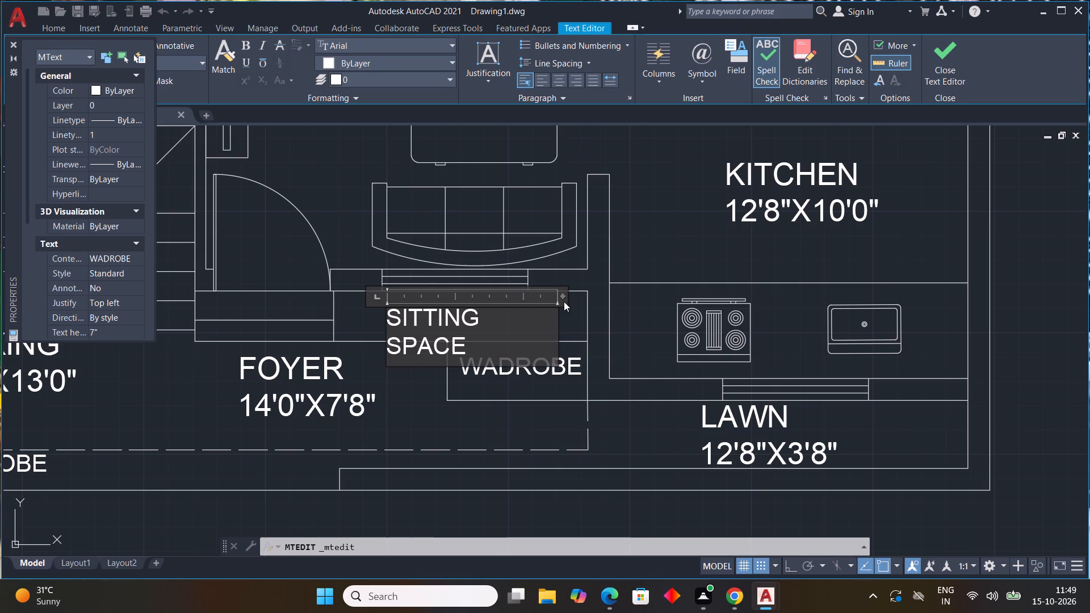
{"action": "left_click_drag", "start_coordinate": [563, 297], "coordinate": [572, 297]}
{"action": "left_click", "coordinate": [336, 226]}
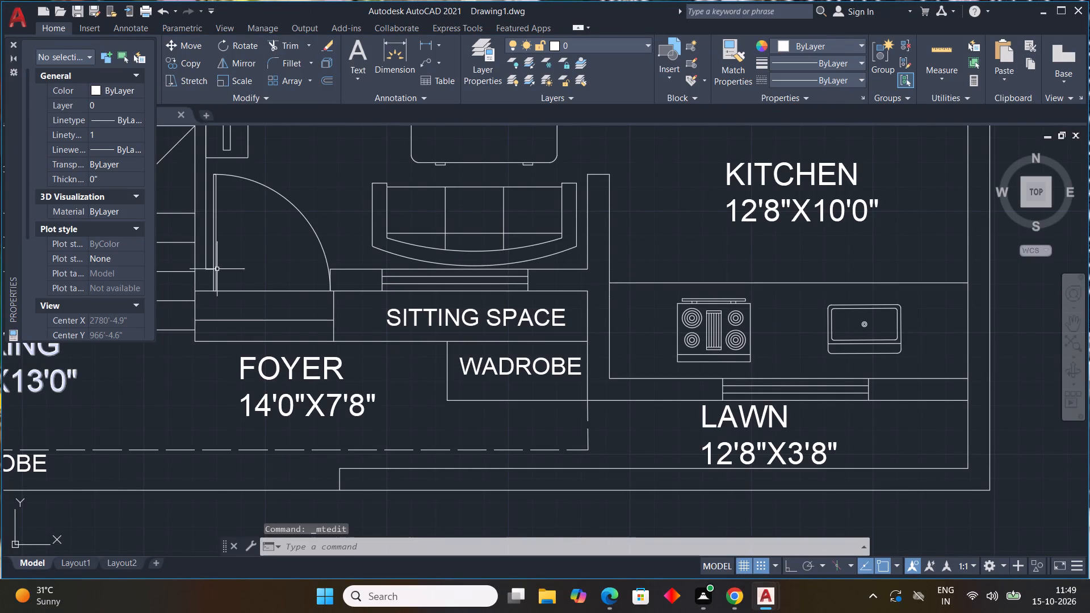
Replace the WADROBE label in the small rectangle between the foyer and the kitchen wall with PLANTATION.
{"action": "double_click", "coordinate": [560, 367]}
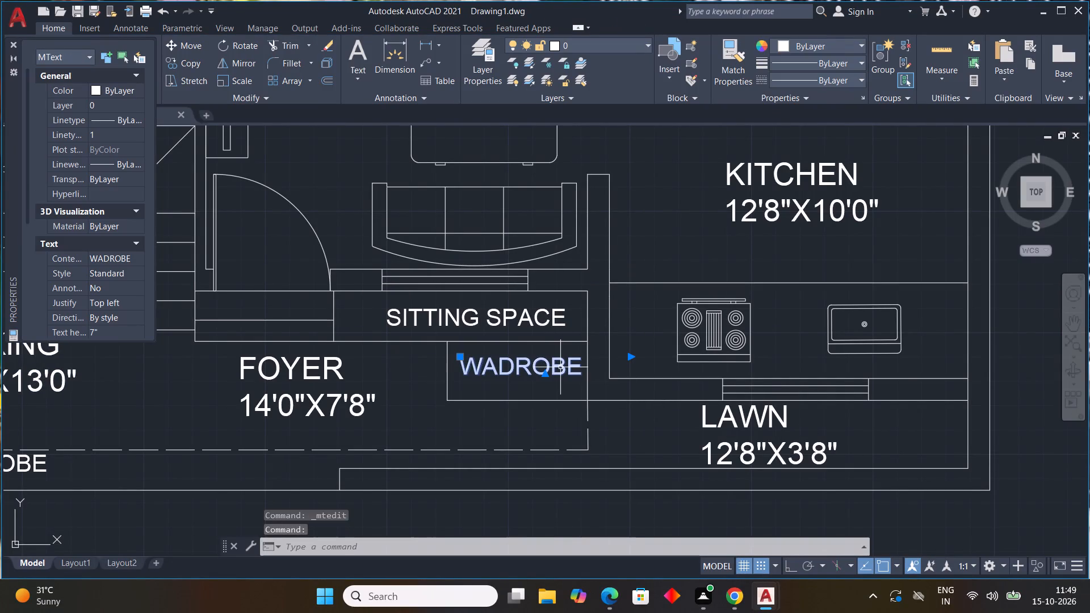
{"action": "left_click", "coordinate": [605, 375]}
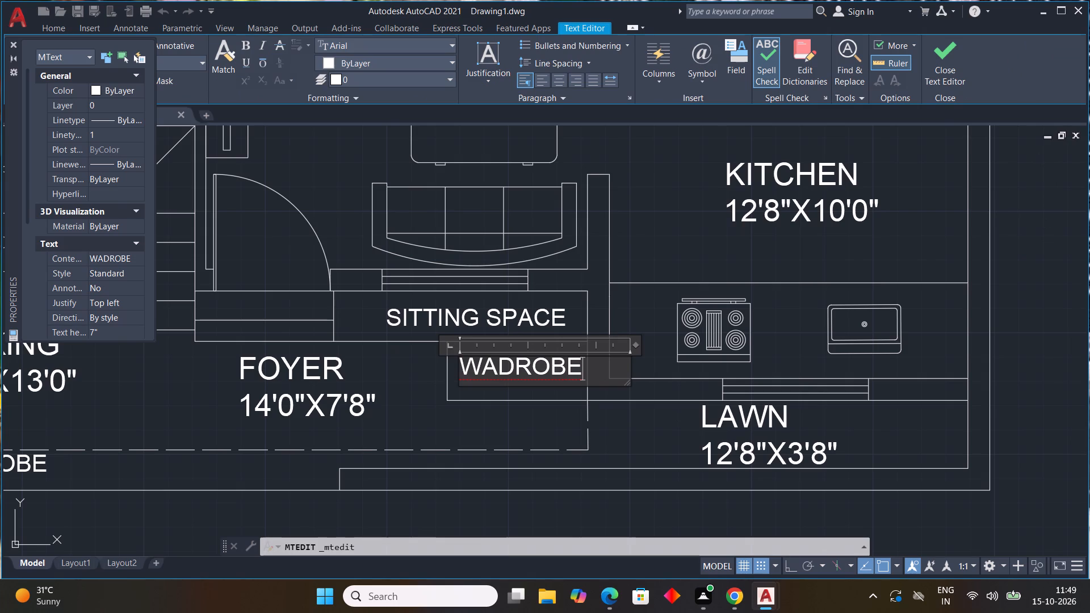
{"action": "key", "text": "BackSpace"}
{"action": "key", "text": "BackSpace"}
{"action": "key", "text": "BackSpace"}
{"action": "key", "text": "BackSpace"}
{"action": "key", "text": "BackSpace"}
{"action": "key", "text": "BackSpace"}
{"action": "key", "text": "BackSpace"}
{"action": "key", "text": "BackSpace"}
{"action": "key", "text": "BackSpace"}
{"action": "key", "text": "BackSpace"}
{"action": "key", "text": "BackSpace"}
{"action": "key", "text": "BackSpace"}
{"action": "key", "text": "BackSpace"}
{"action": "key", "text": "BackSpace"}
{"action": "key", "text": "BackSpace"}
{"action": "key", "text": "BackSpace"}
{"action": "key", "text": "BackSpace"}
{"action": "key", "text": "BackSpace"}
{"action": "key", "text": "BackSpace"}
{"action": "key", "text": "BackSpace"}
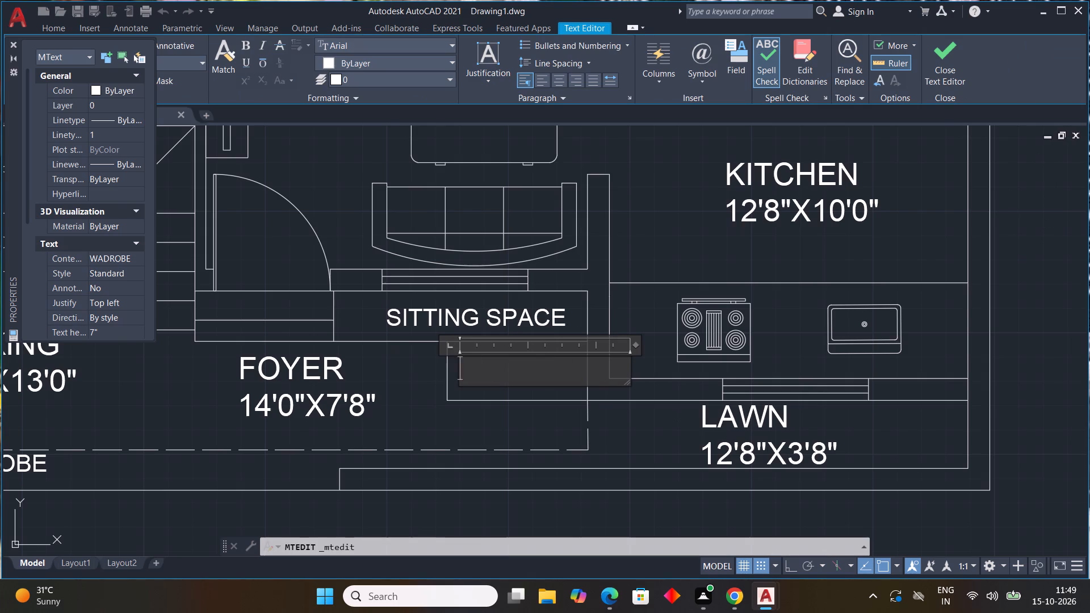
{"action": "type", "text": "PLAN"}
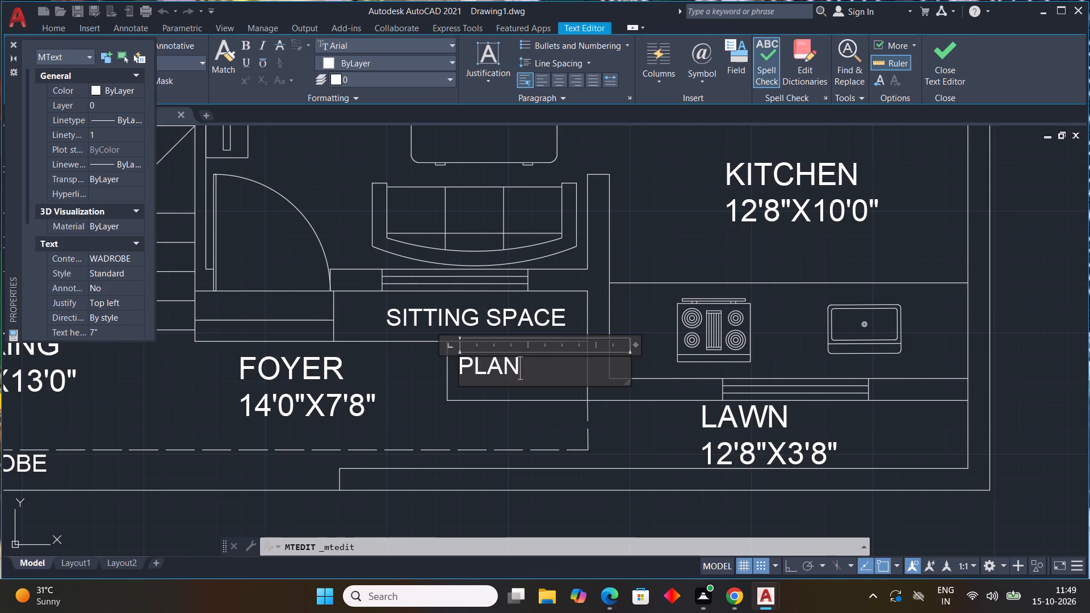
{"action": "type", "text": "TATION"}
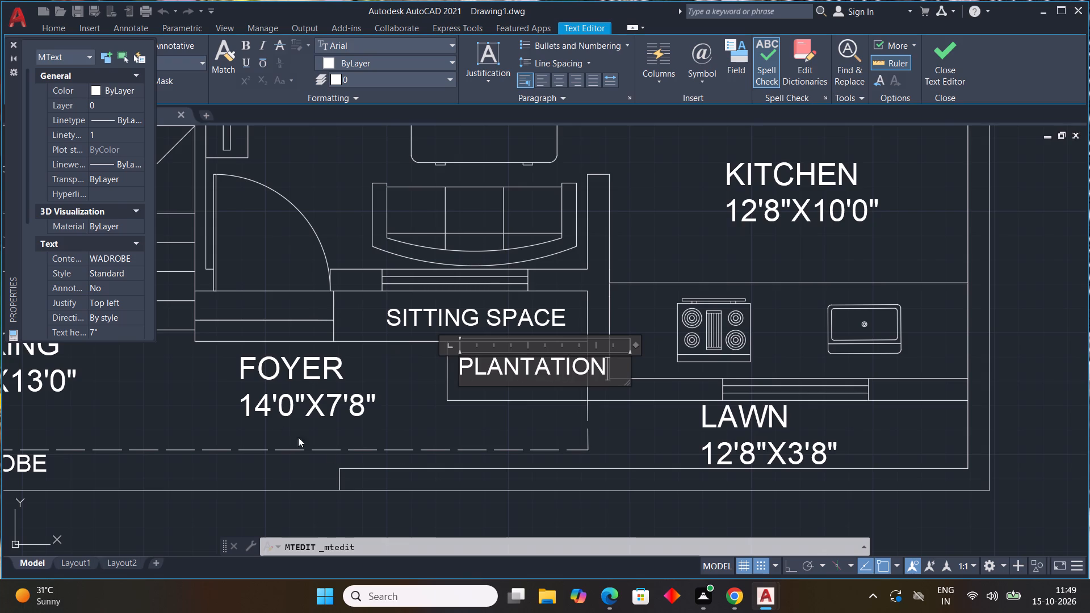
{"action": "left_click", "coordinate": [462, 430]}
Set the text height of the PLANTATION label beside the foyer to 6".
{"action": "scroll", "coordinate": [596, 295], "scroll_direction": "up", "scroll_amount": 3}
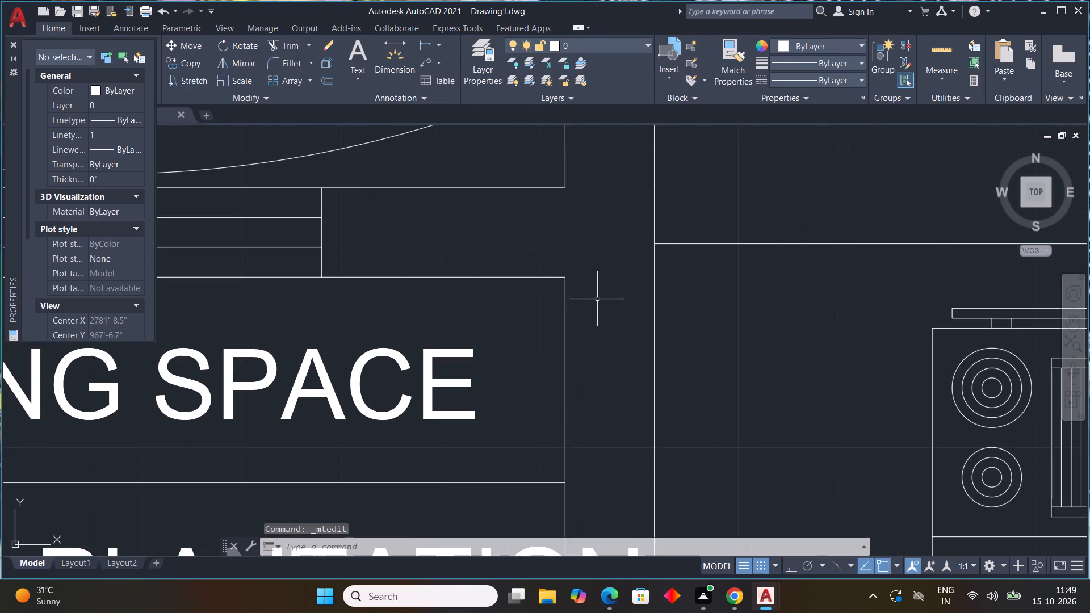
{"action": "scroll", "coordinate": [576, 360], "scroll_direction": "down", "scroll_amount": 4}
{"action": "left_click", "coordinate": [546, 397]}
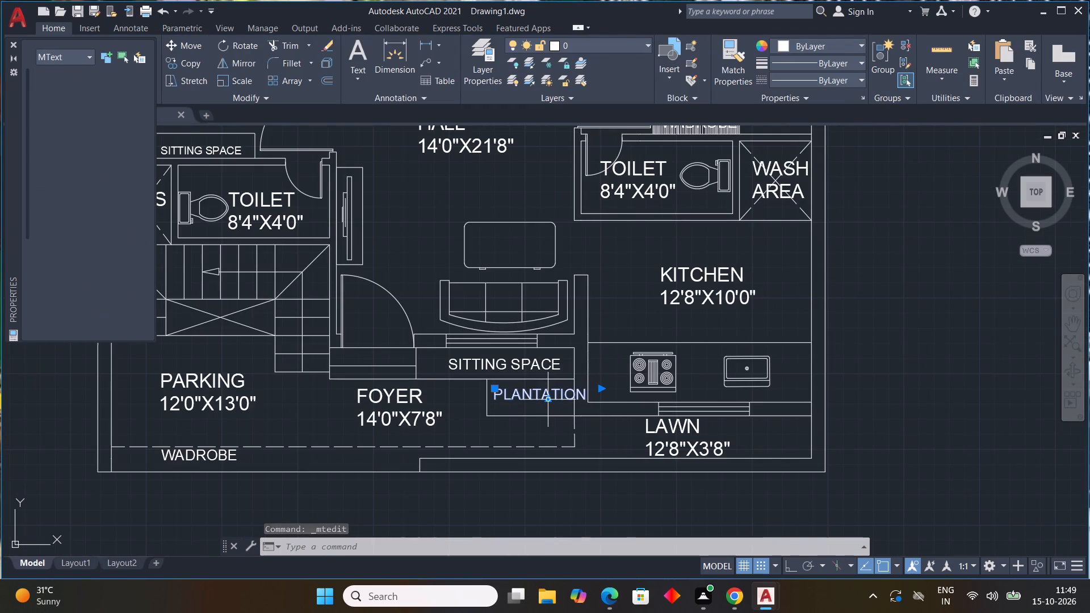
{"action": "scroll", "coordinate": [103, 180], "scroll_direction": "down", "scroll_amount": 4}
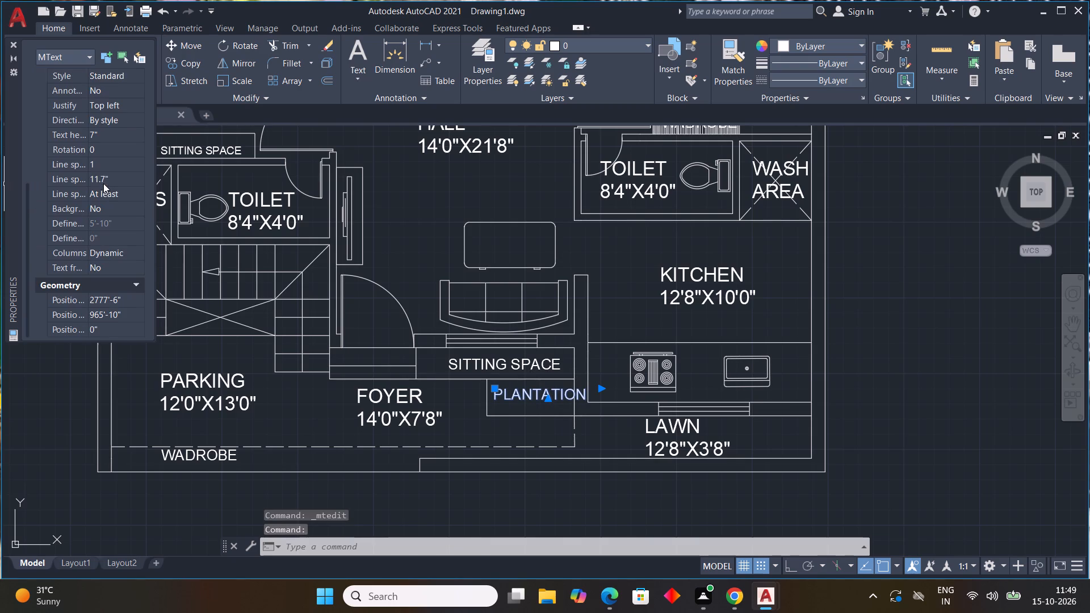
{"action": "left_click", "coordinate": [98, 136]}
{"action": "key", "text": "6"}
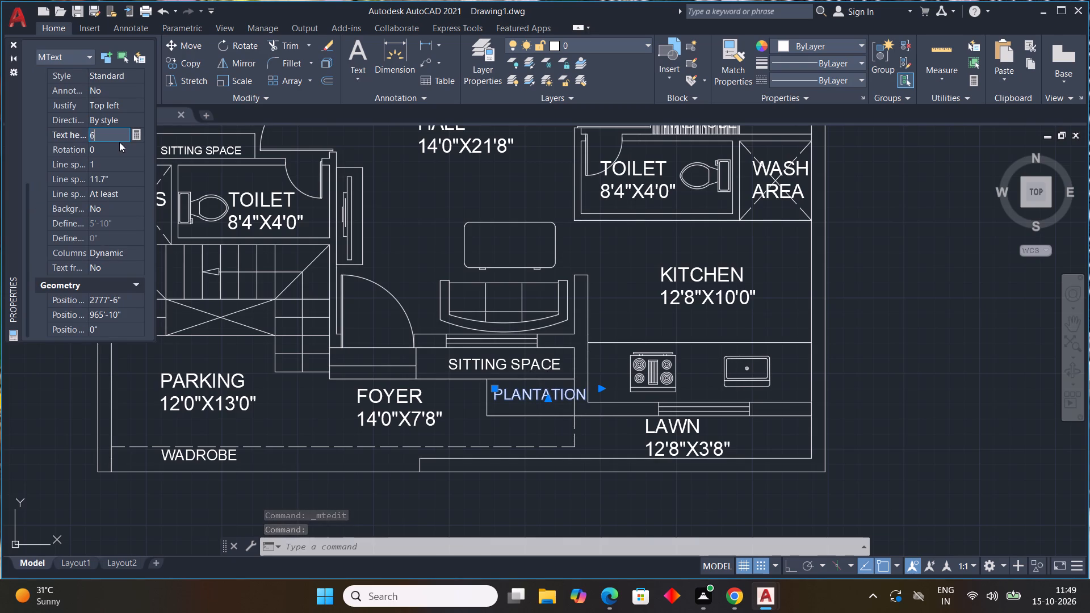
{"action": "key", "text": "shift+quotedbl"}
{"action": "key", "text": "Return"}
{"action": "key", "text": "Escape"}
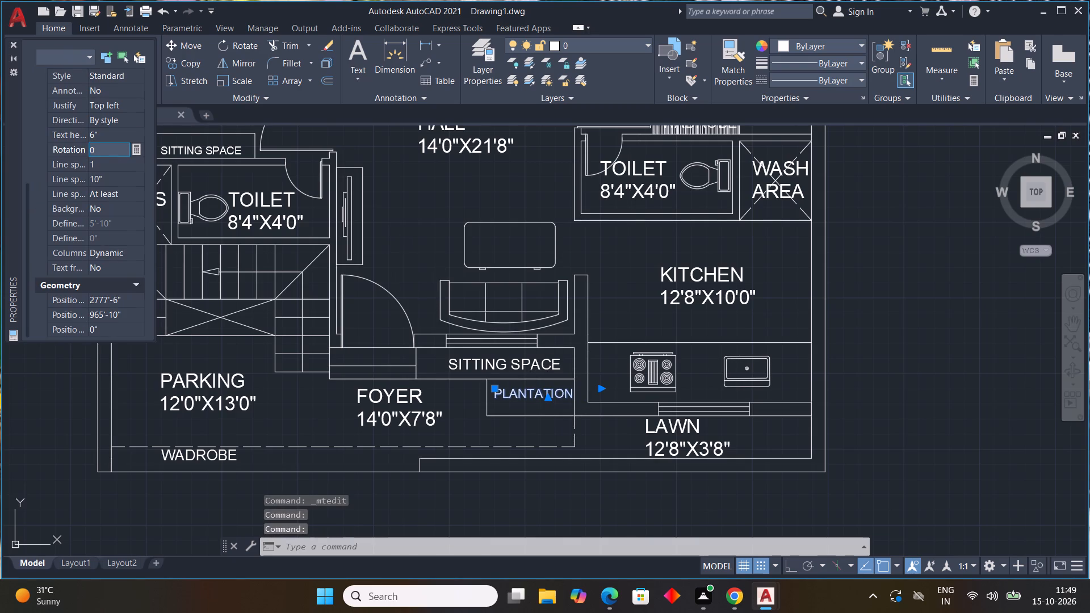
Replace the WADROBE label below the dashed line under PARKING with 40'0"X30' ,2BHK, widening its text frame to fit one line.
{"action": "scroll", "coordinate": [679, 385], "scroll_direction": "down", "scroll_amount": 2}
{"action": "scroll", "coordinate": [693, 345], "scroll_direction": "up", "scroll_amount": 2}
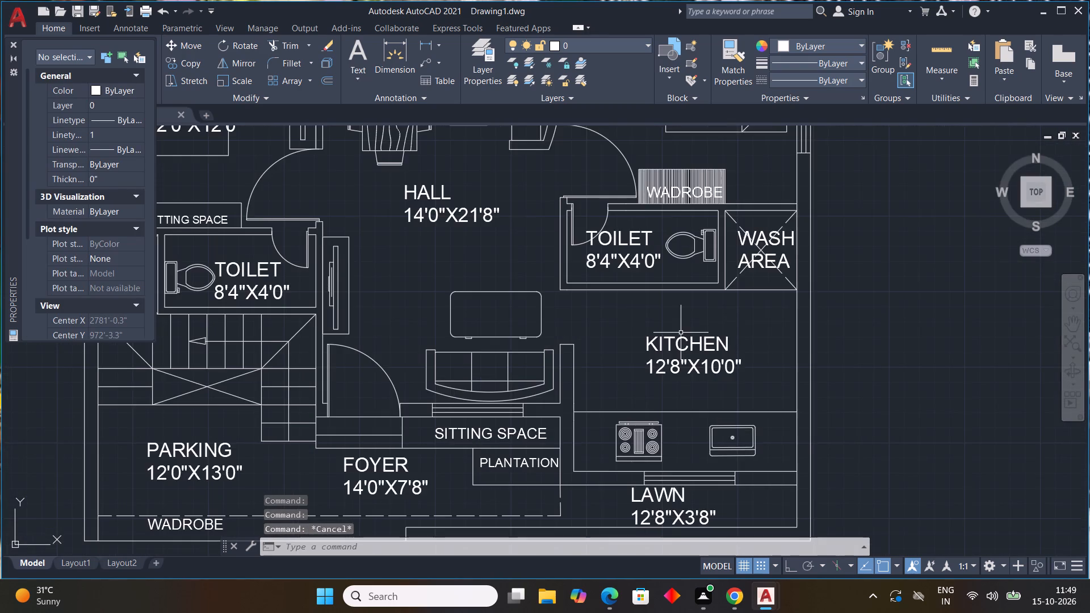
{"action": "middle_click_drag", "start_coordinate": [681, 333], "coordinate": [677, 375]}
{"action": "scroll", "coordinate": [675, 352], "scroll_direction": "down", "scroll_amount": 1}
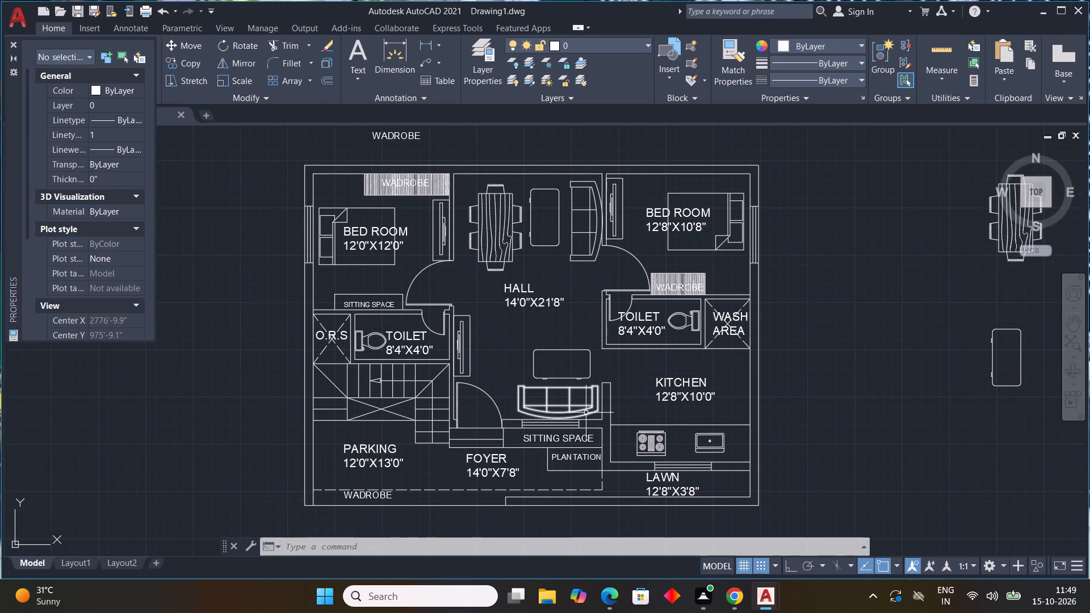
{"action": "scroll", "coordinate": [586, 413], "scroll_direction": "down", "scroll_amount": 2}
{"action": "scroll", "coordinate": [512, 296], "scroll_direction": "up", "scroll_amount": 3}
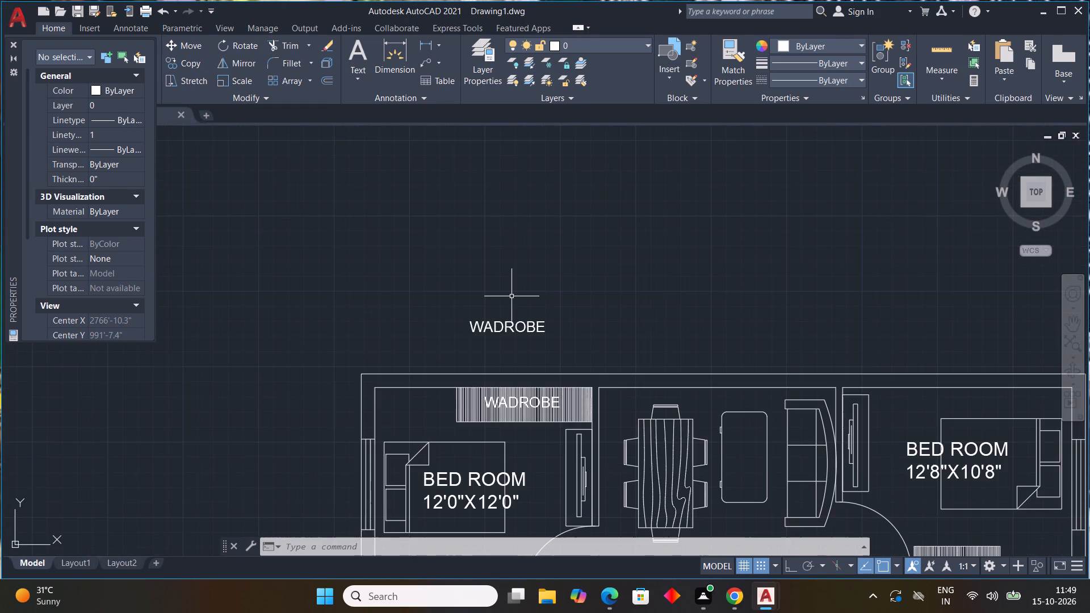
{"action": "scroll", "coordinate": [512, 296], "scroll_direction": "down", "scroll_amount": 4}
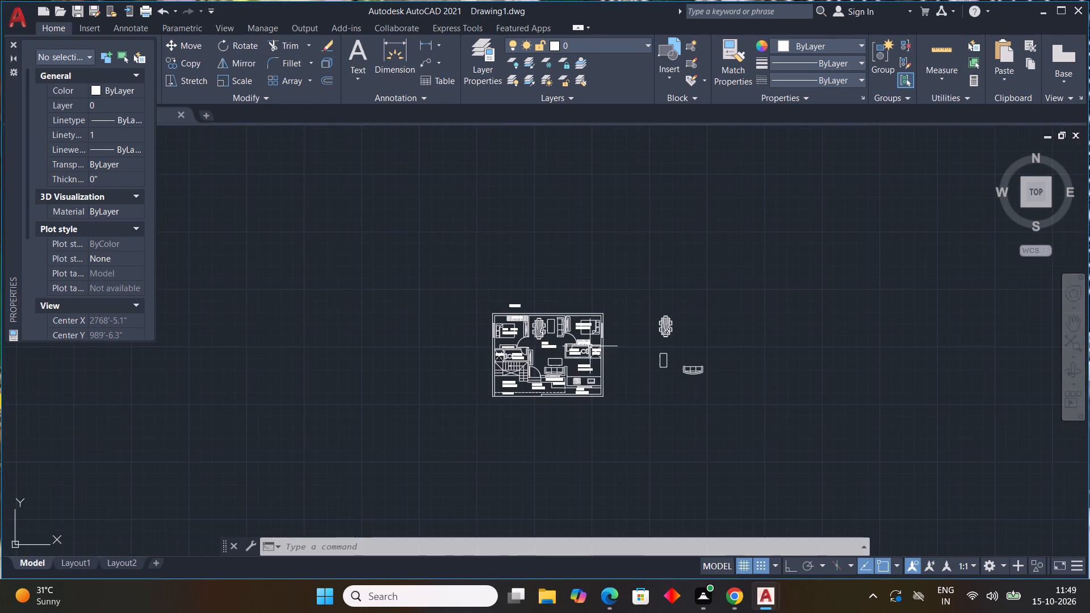
{"action": "scroll", "coordinate": [555, 394], "scroll_direction": "up", "scroll_amount": 2}
{"action": "scroll", "coordinate": [454, 397], "scroll_direction": "up", "scroll_amount": 3}
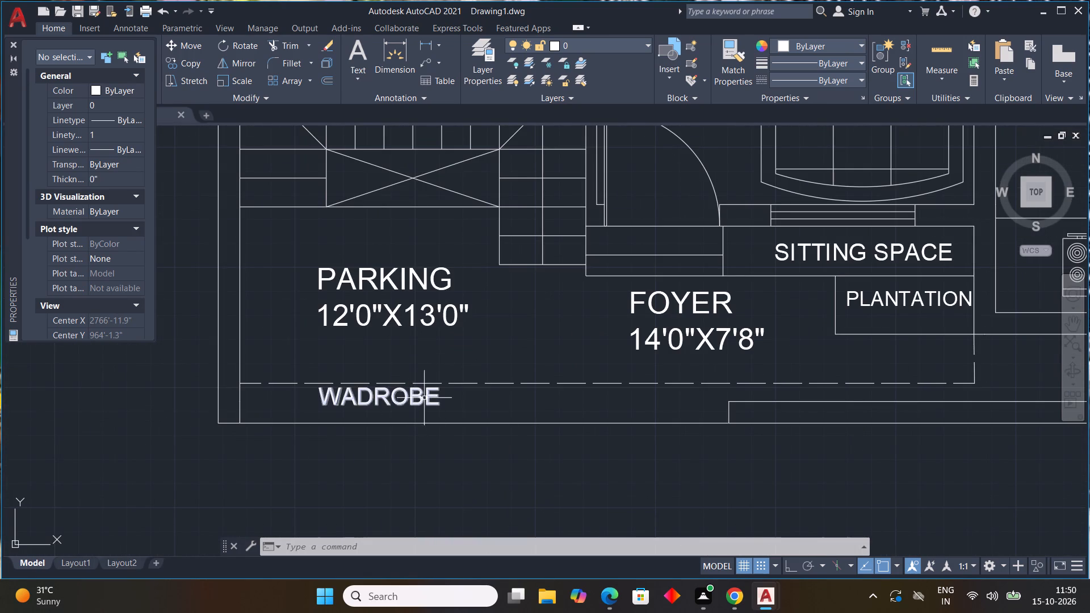
{"action": "double_click", "coordinate": [424, 398]}
{"action": "left_click", "coordinate": [475, 399]}
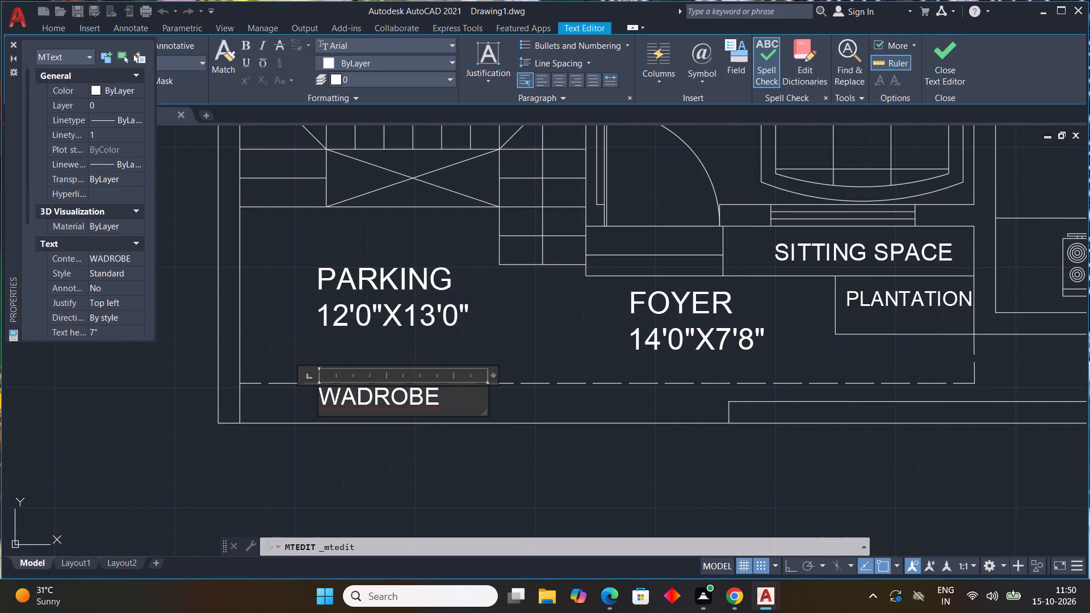
{"action": "key", "text": "BackSpace"}
{"action": "key", "text": "BackSpace"}
{"action": "key", "text": "BackSpace"}
{"action": "key", "text": "BackSpace"}
{"action": "key", "text": "BackSpace"}
{"action": "key", "text": "BackSpace"}
{"action": "key", "text": "BackSpace"}
{"action": "key", "text": "BackSpace"}
{"action": "key", "text": "BackSpace"}
{"action": "key", "text": "BackSpace"}
{"action": "key", "text": "BackSpace"}
{"action": "key", "text": "BackSpace"}
{"action": "key", "text": "BackSpace"}
{"action": "key", "text": "BackSpace"}
{"action": "key", "text": "BackSpace"}
{"action": "key", "text": "BackSpace"}
{"action": "key", "text": "BackSpace"}
{"action": "key", "text": "BackSpace"}
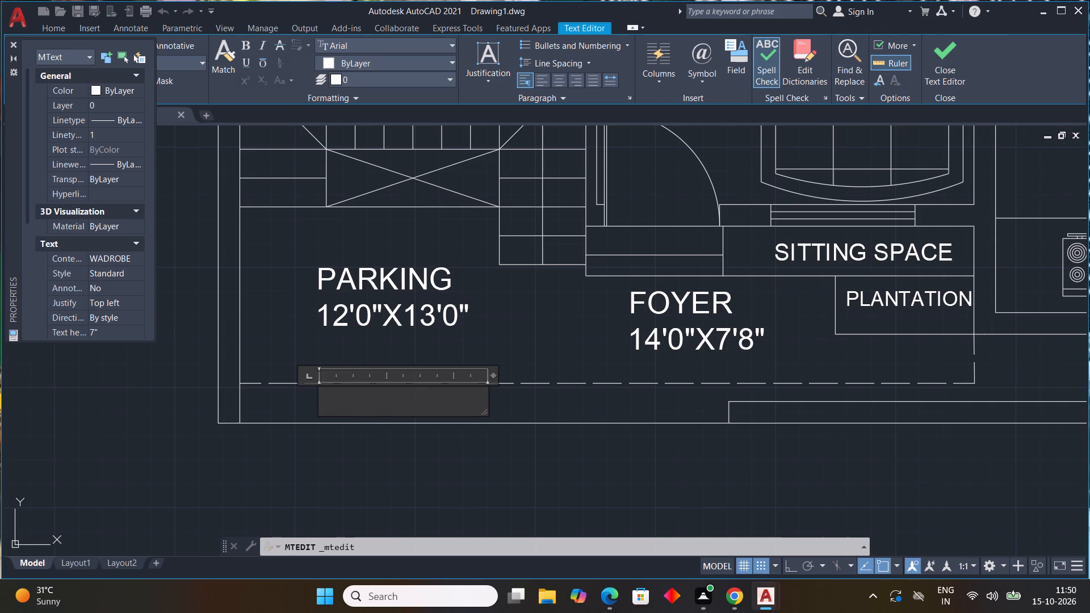
{"action": "type", "text": "40'0\""}
{"action": "key", "text": "x"}
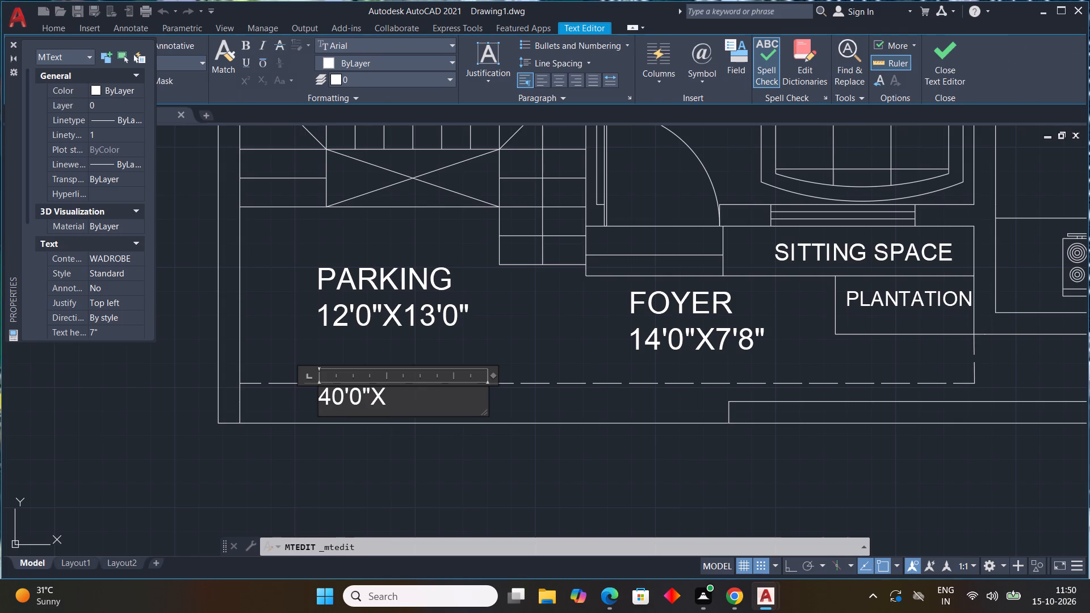
{"action": "type", "text": "30'"}
{"action": "key", "text": "space"}
{"action": "key", "text": "comma"}
{"action": "key", "text": "2"}
{"action": "type", "text": "BHK"}
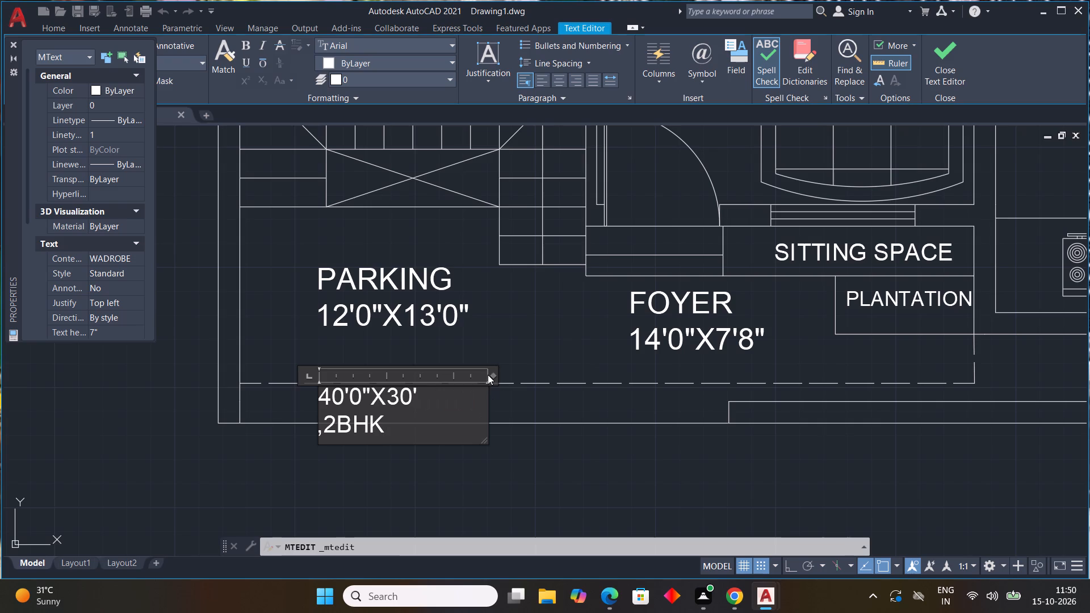
{"action": "left_click_drag", "start_coordinate": [488, 375], "coordinate": [504, 382]}
{"action": "left_click_drag", "start_coordinate": [494, 378], "coordinate": [529, 377]}
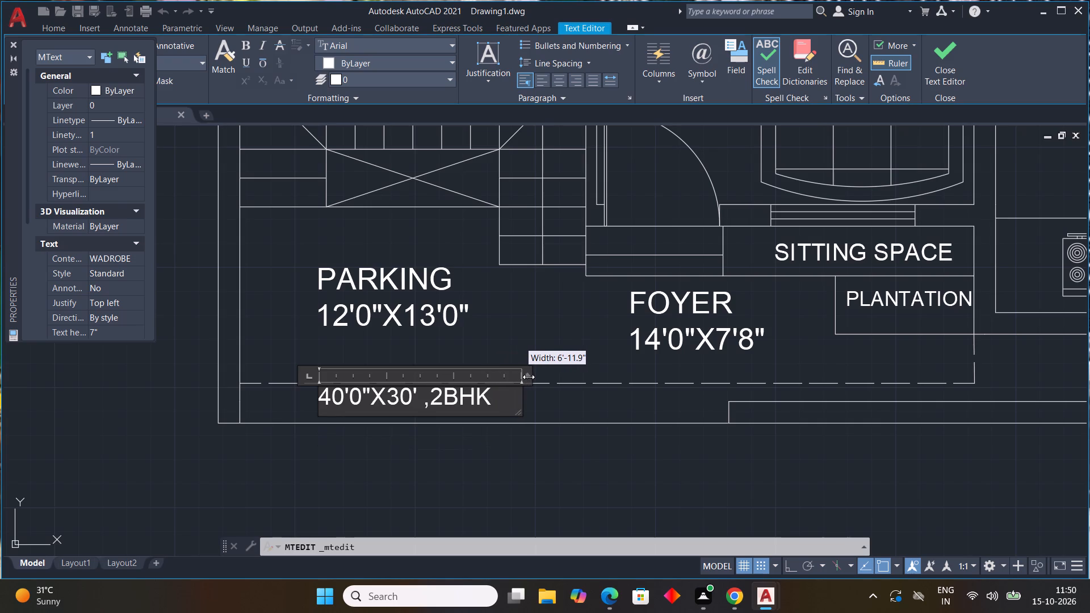
{"action": "left_click_drag", "start_coordinate": [529, 377], "coordinate": [550, 373]}
{"action": "left_click", "coordinate": [550, 373]}
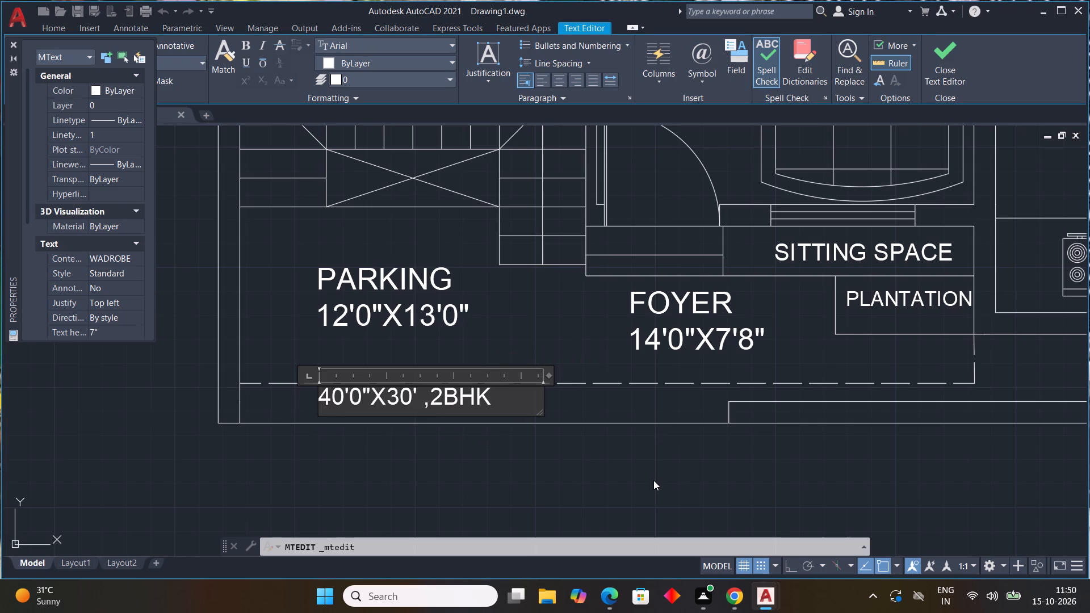
{"action": "left_click", "coordinate": [552, 507]}
{"action": "scroll", "coordinate": [464, 434], "scroll_direction": "down", "scroll_amount": 4}
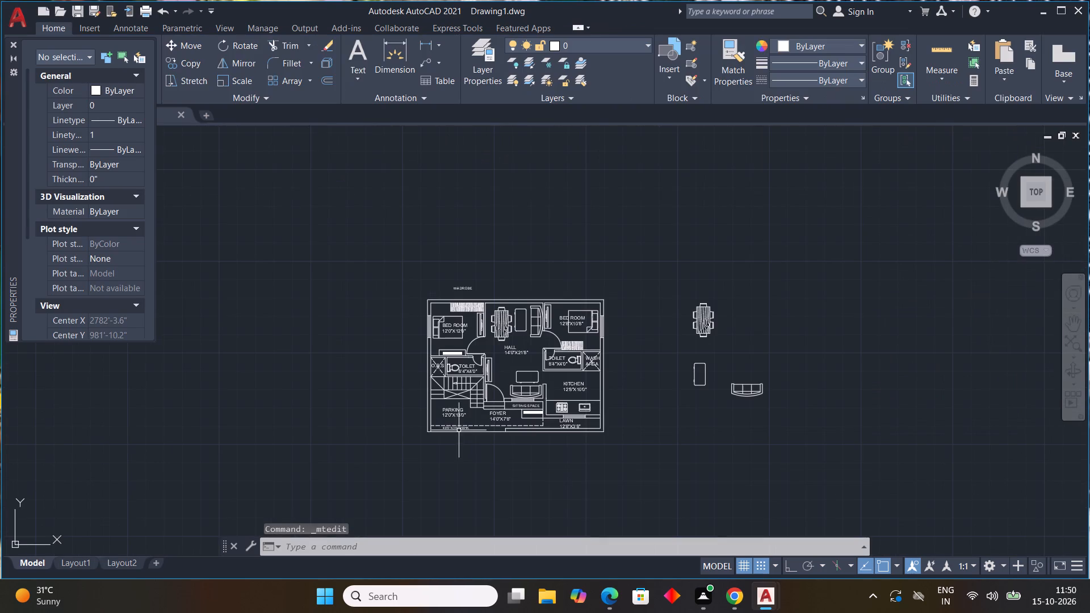
{"action": "scroll", "coordinate": [617, 423], "scroll_direction": "up", "scroll_amount": 2}
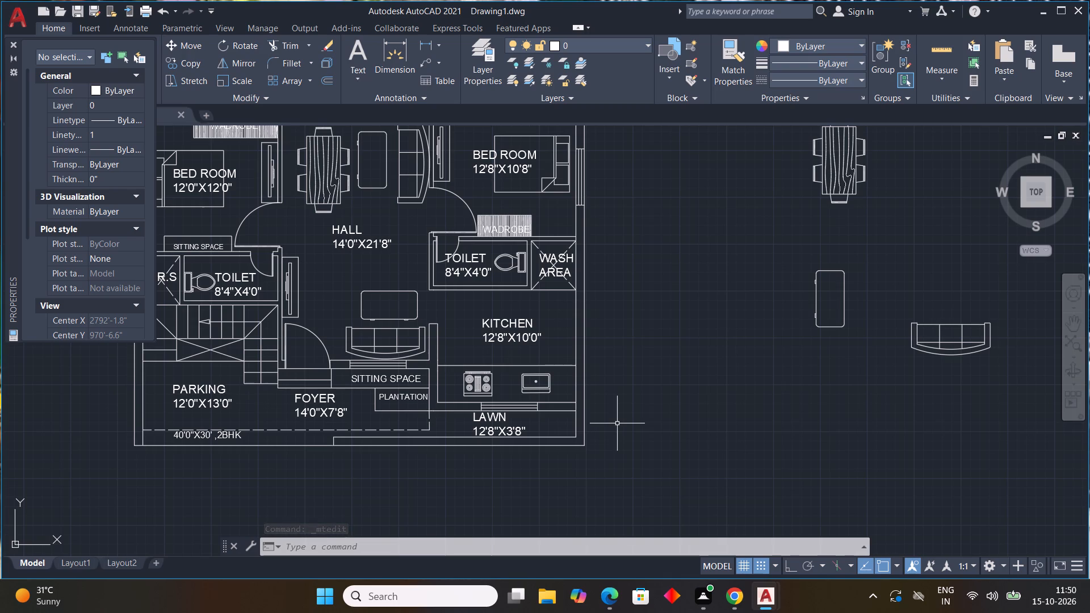
Rotate the spare WADROBE label above the plan to vertical with Ortho on, so it reads from top to bottom.
{"action": "middle_click_drag", "start_coordinate": [603, 288], "coordinate": [643, 454]}
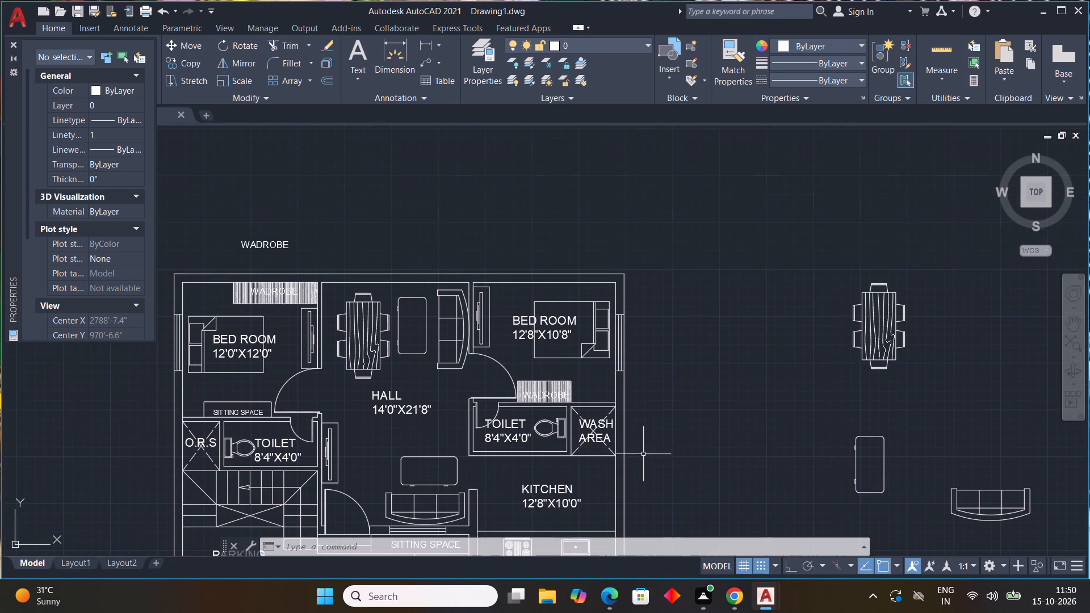
{"action": "middle_click_drag", "start_coordinate": [336, 214], "coordinate": [438, 250]}
{"action": "left_click_drag", "start_coordinate": [392, 270], "coordinate": [354, 285]}
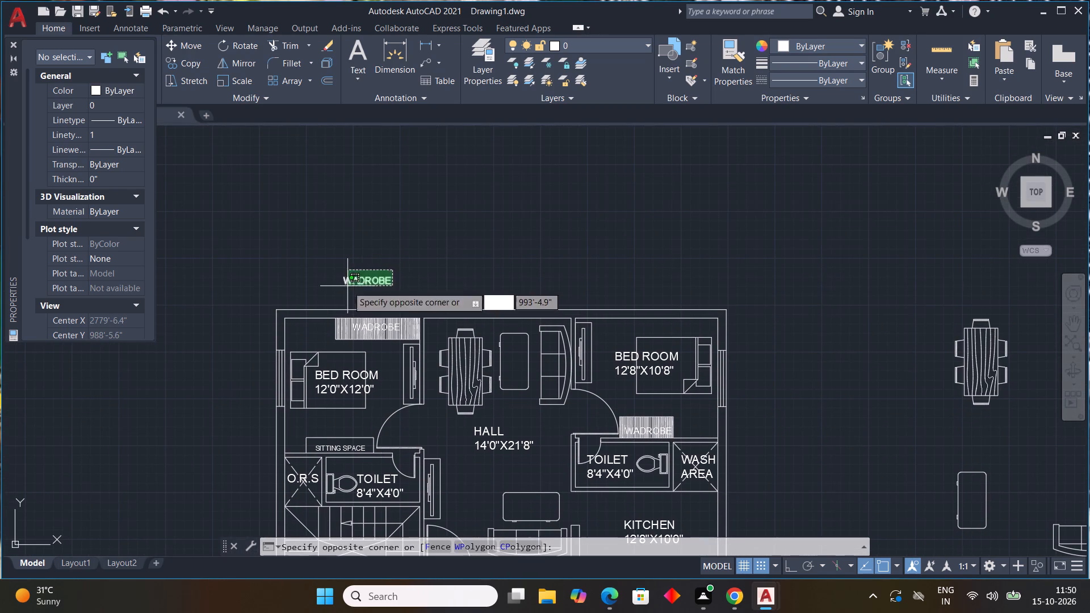
{"action": "left_click", "coordinate": [347, 287]}
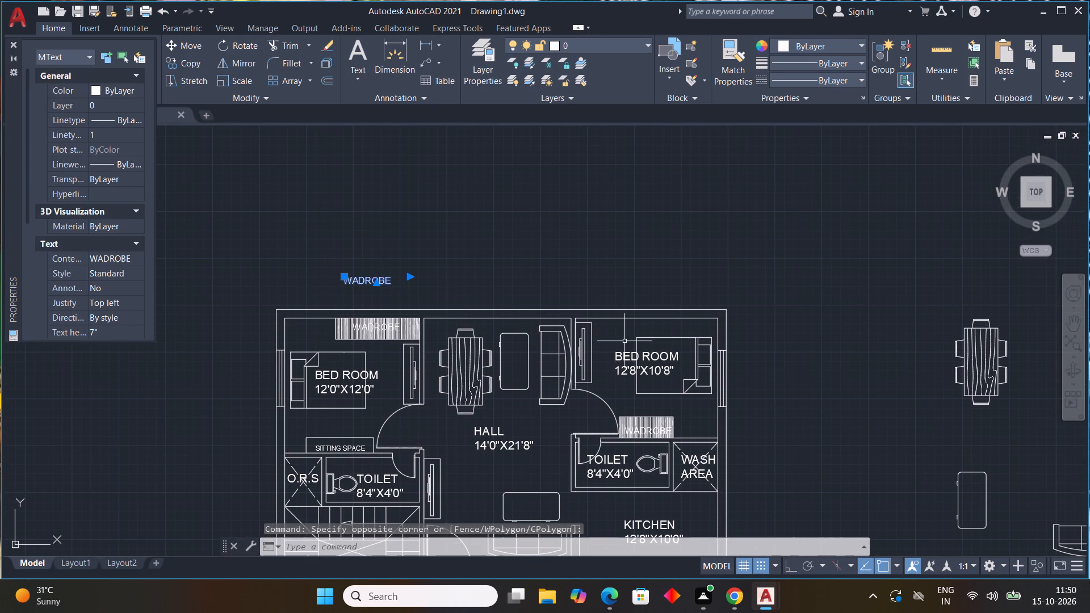
{"action": "key", "text": "r"}
{"action": "type", "text": "O"}
{"action": "key", "text": "space"}
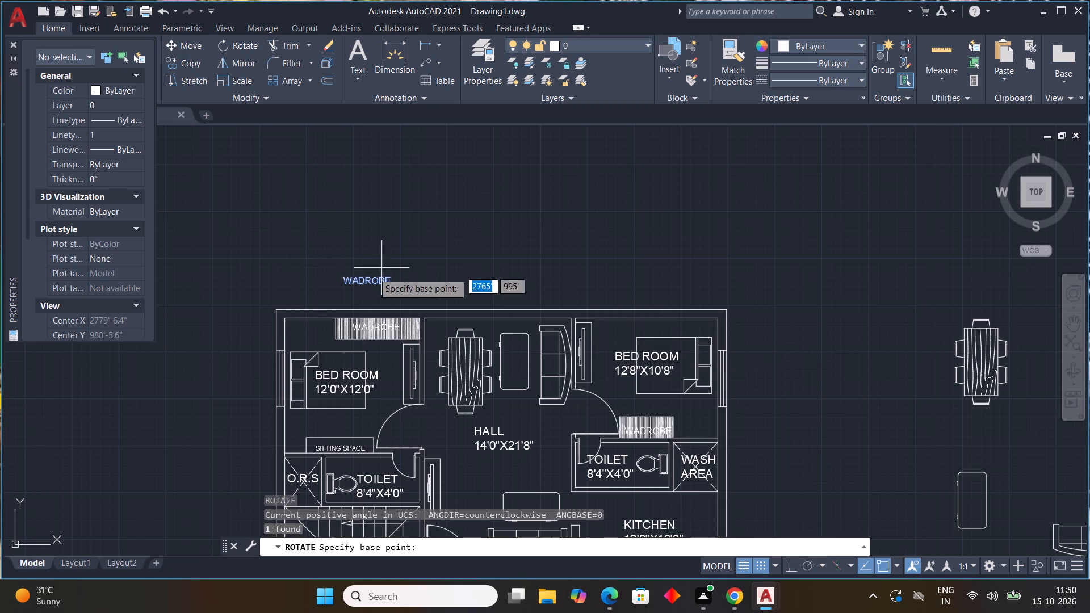
{"action": "left_click", "coordinate": [379, 279]}
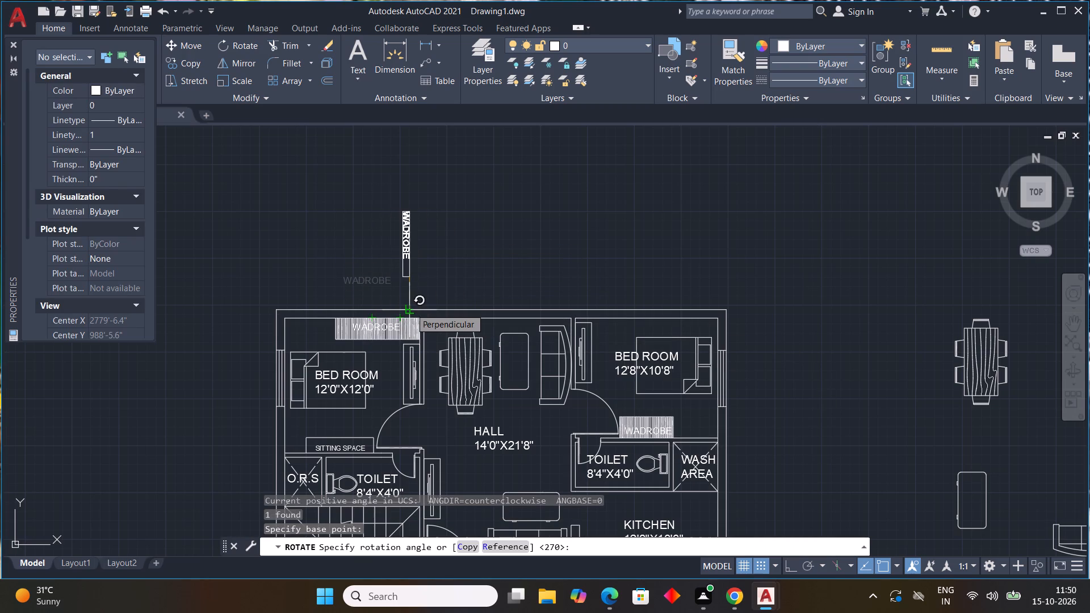
{"action": "key", "text": "F8"}
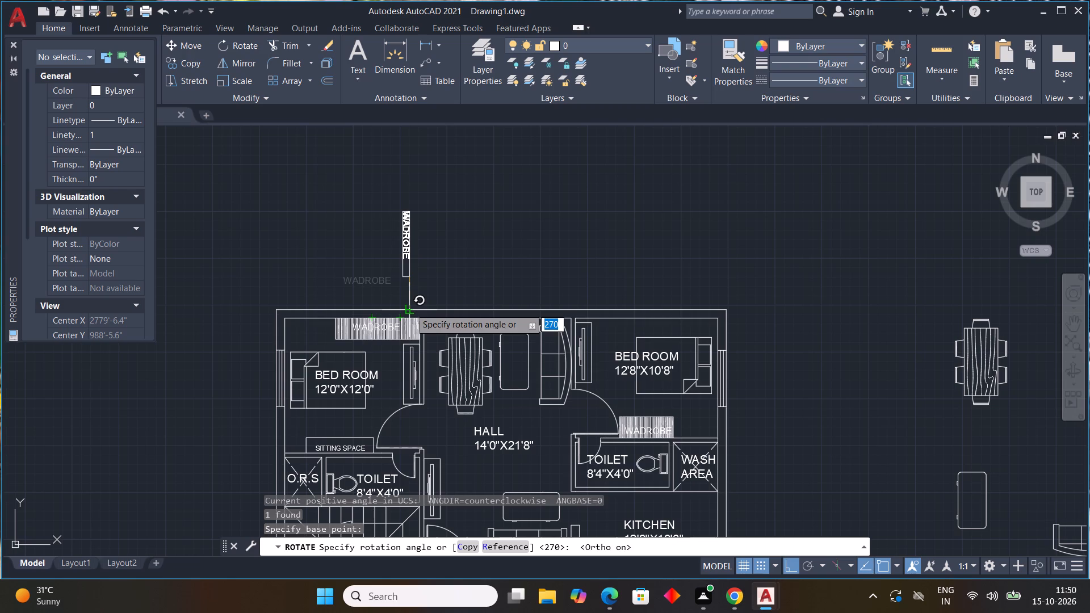
{"action": "left_click", "coordinate": [410, 308]}
Replace the text of the vertical WADROBE label above the plan with TV UNIT.
{"action": "double_click", "coordinate": [404, 237]}
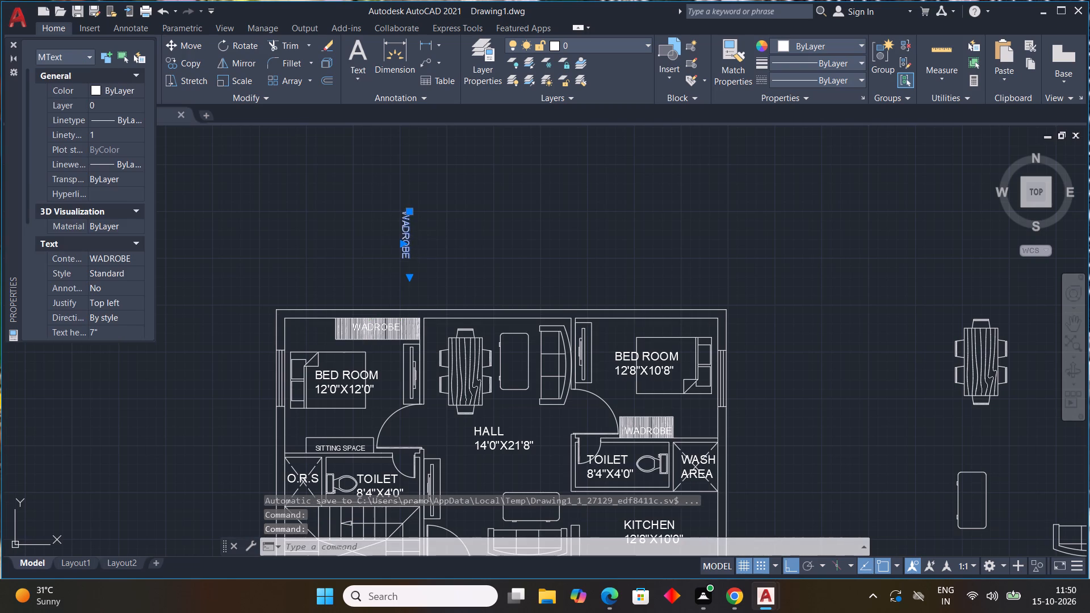
{"action": "left_click", "coordinate": [459, 215]}
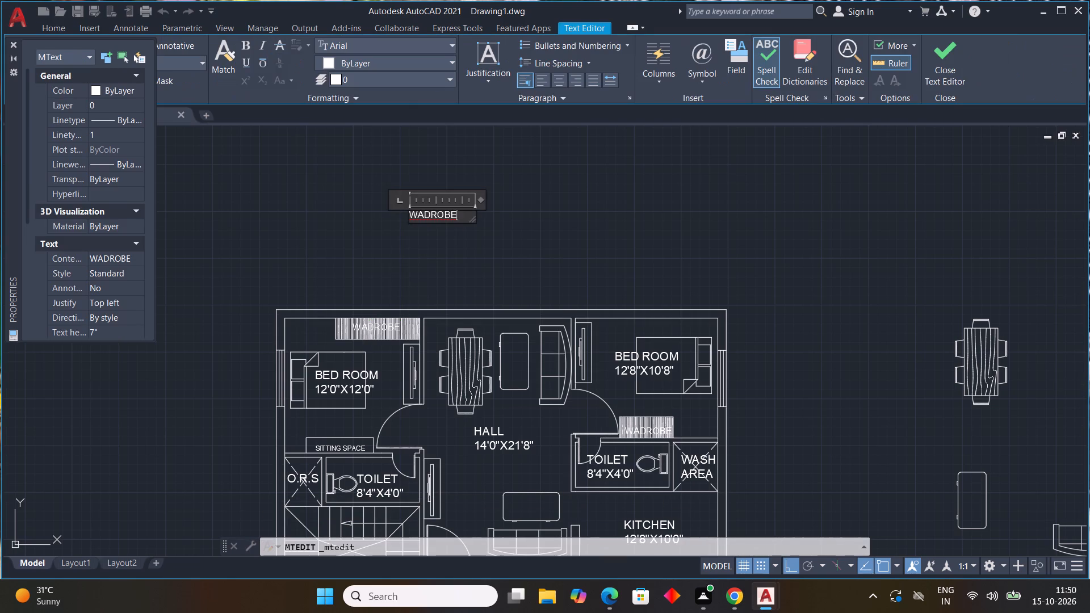
{"action": "key", "text": "BackSpace"}
{"action": "key", "text": "BackSpace"}
{"action": "key", "text": "BackSpace"}
{"action": "key", "text": "BackSpace"}
{"action": "key", "text": "BackSpace"}
{"action": "key", "text": "BackSpace"}
{"action": "key", "text": "BackSpace"}
{"action": "key", "text": "BackSpace"}
{"action": "key", "text": "BackSpace"}
{"action": "key", "text": "BackSpace"}
{"action": "key", "text": "BackSpace"}
{"action": "key", "text": "BackSpace"}
{"action": "key", "text": "BackSpace"}
{"action": "key", "text": "BackSpace"}
{"action": "key", "text": "BackSpace"}
{"action": "key", "text": "t"}
{"action": "type", "text": "V"}
{"action": "key", "text": "space"}
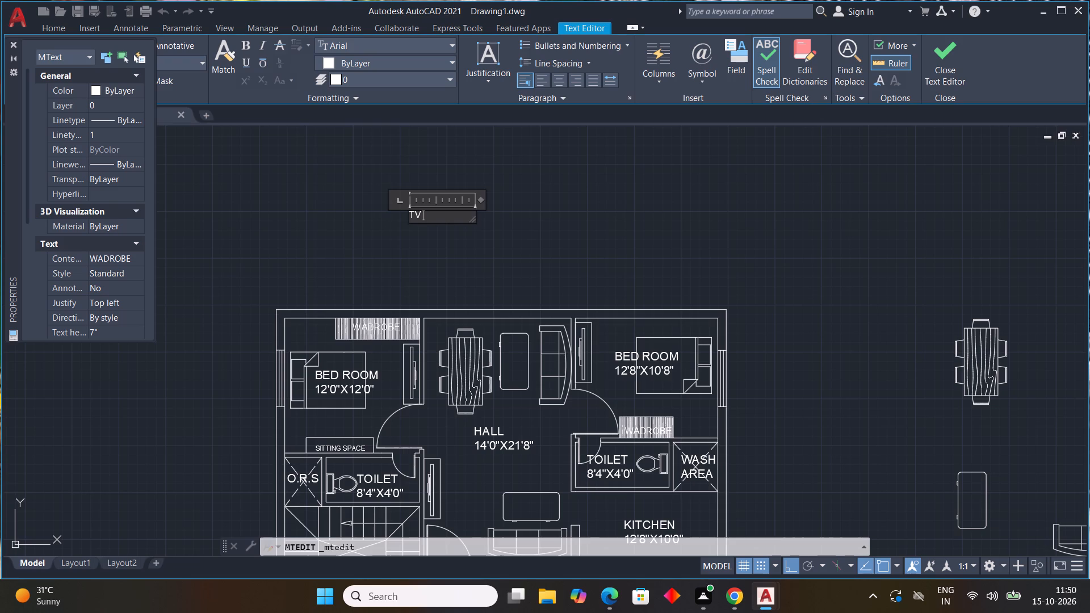
{"action": "type", "text": "UNIT"}
{"action": "left_click", "coordinate": [424, 237]}
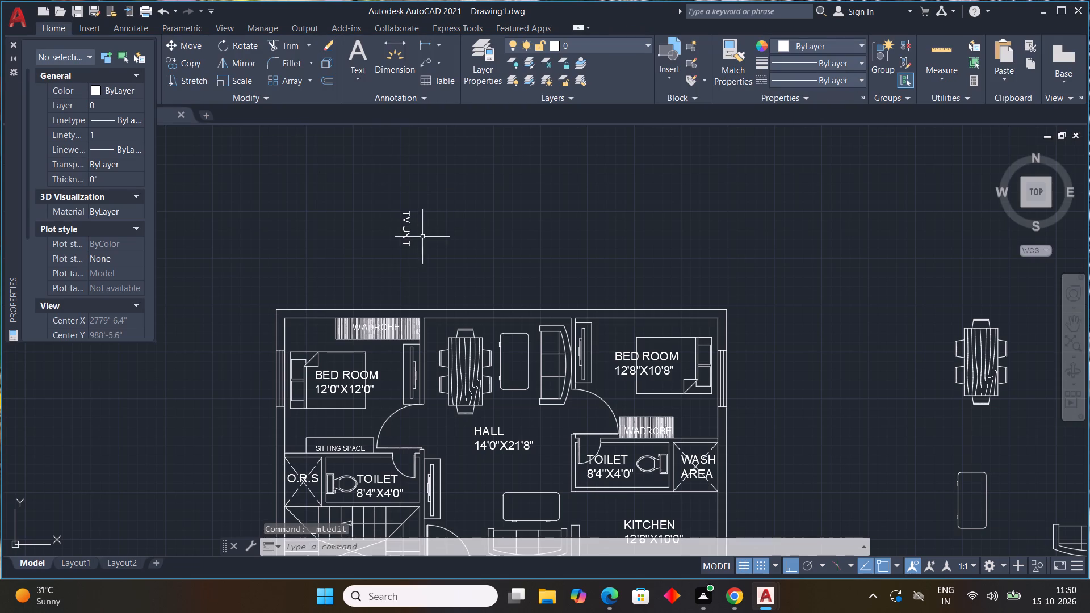
Copy the vertical TV UNIT label into the 12'0"X12'0" bedroom, beside the bedroom side of its television cabinet, with Ortho off.
{"action": "left_click", "coordinate": [408, 236]}
{"action": "key", "text": "c"}
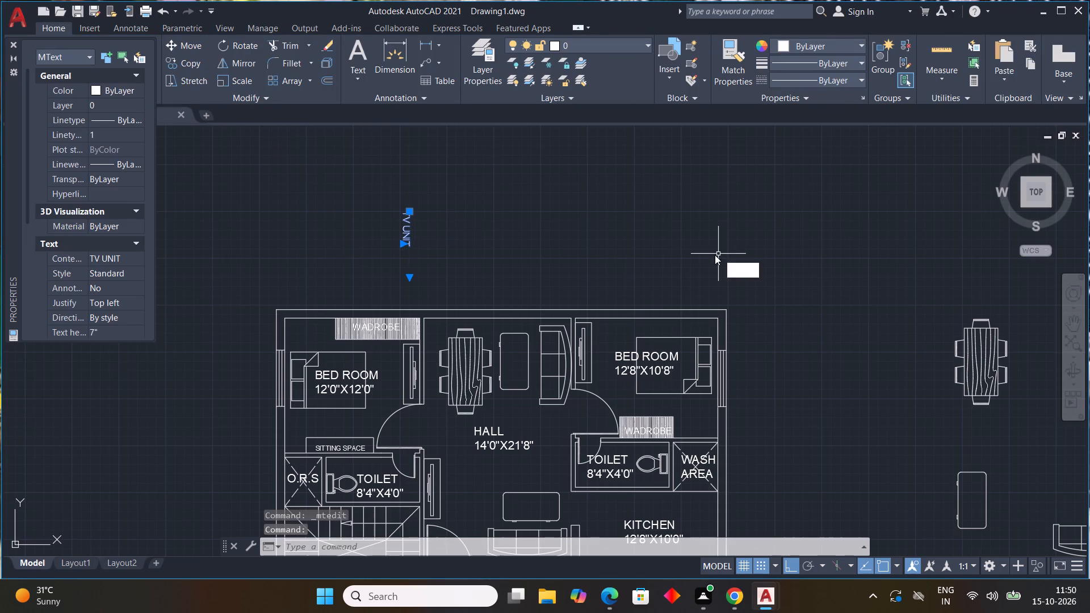
{"action": "key", "text": "o"}
{"action": "key", "text": "space"}
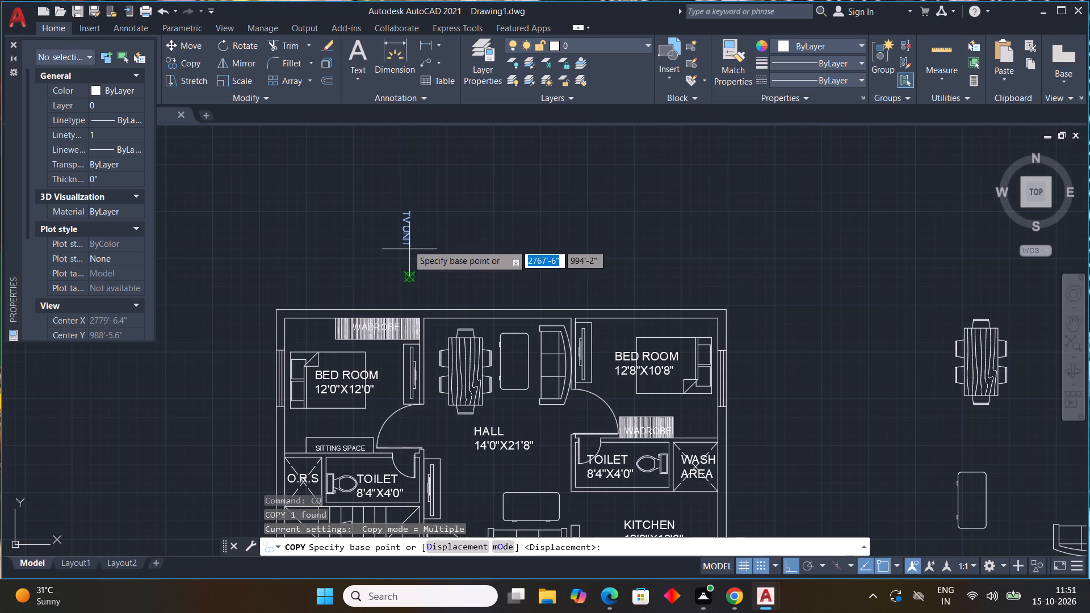
{"action": "left_click", "coordinate": [405, 241]}
{"action": "scroll", "coordinate": [433, 370], "scroll_direction": "up", "scroll_amount": 4}
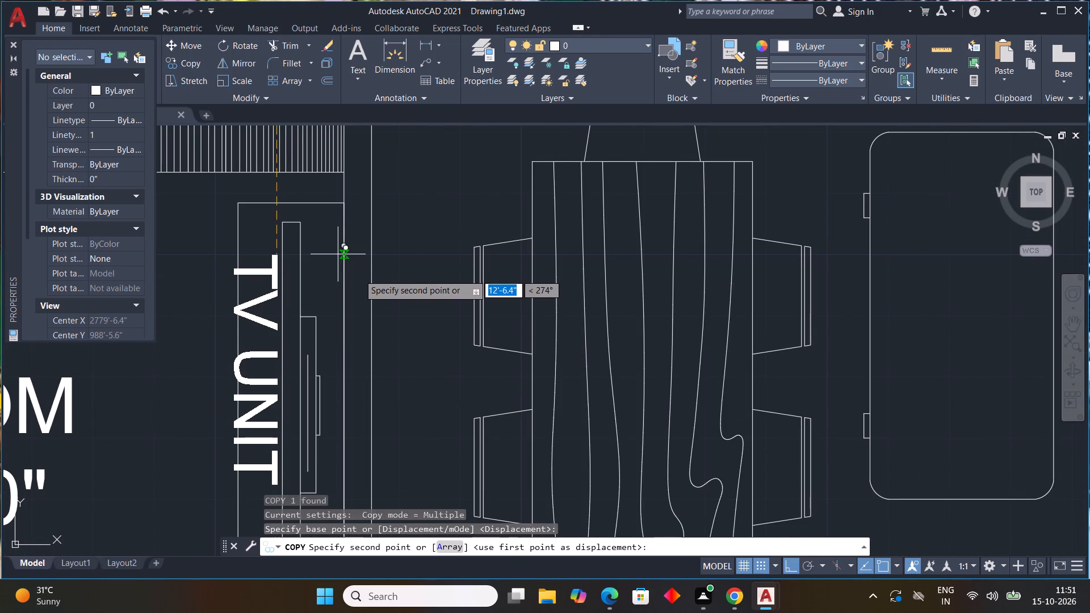
{"action": "left_click", "coordinate": [358, 280]}
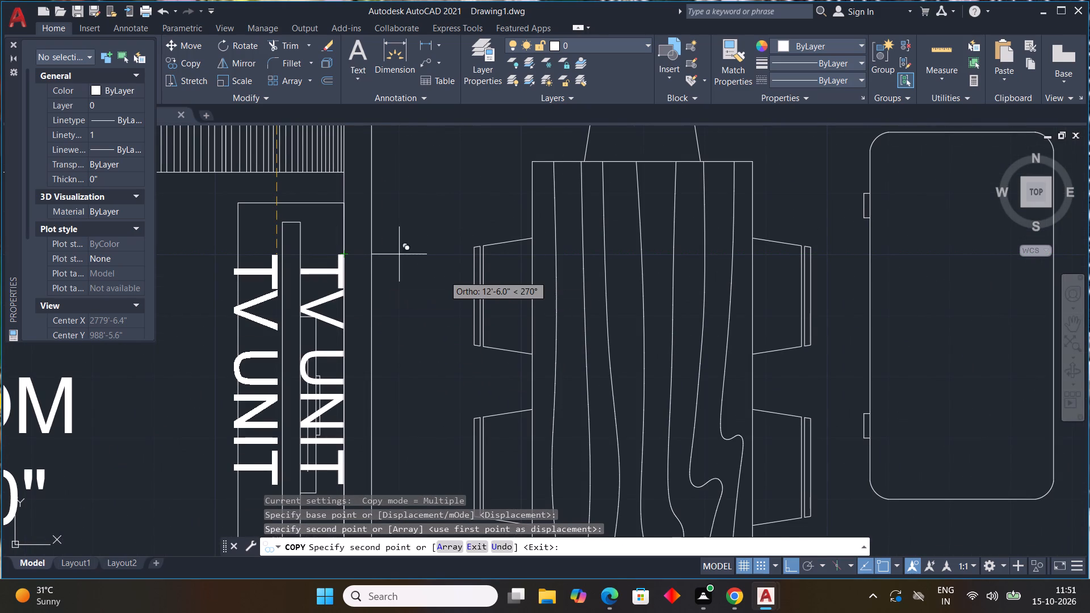
{"action": "key", "text": "ctrl+z"}
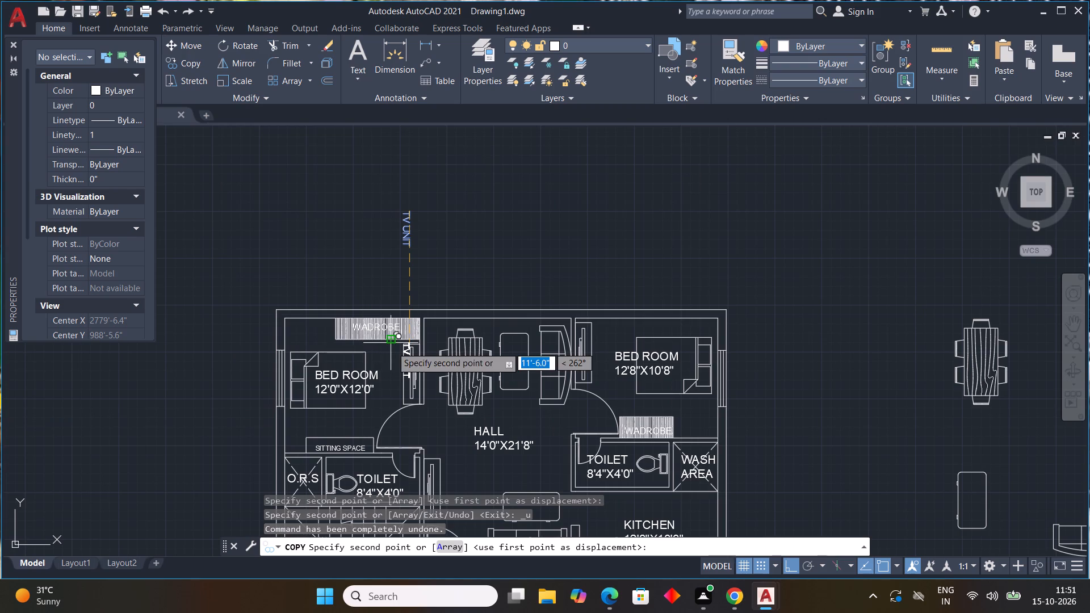
{"action": "key", "text": "F8"}
{"action": "scroll", "coordinate": [414, 368], "scroll_direction": "up", "scroll_amount": 5}
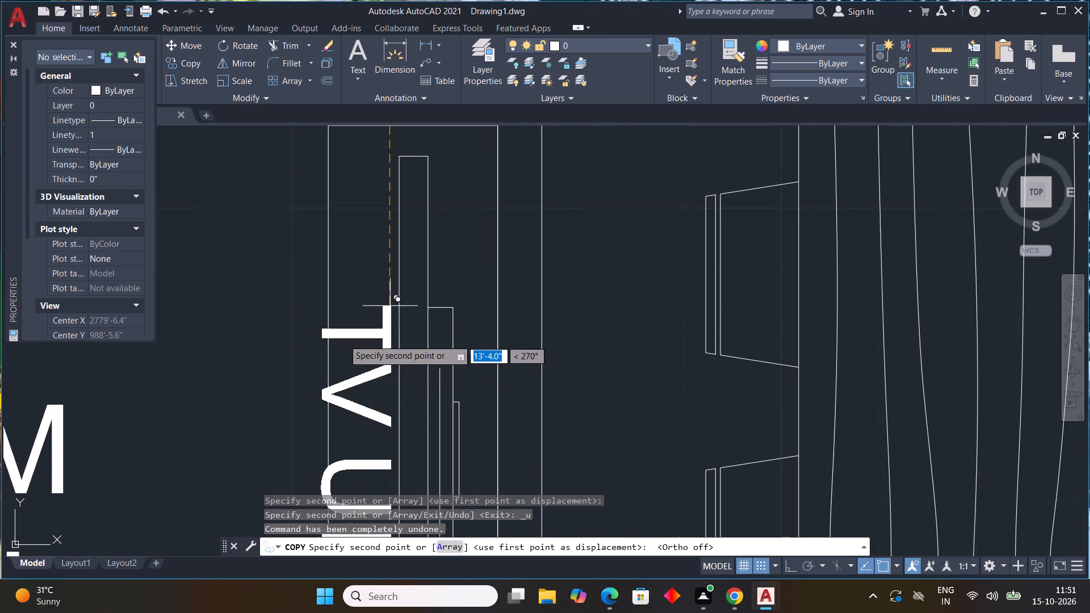
{"action": "left_click", "coordinate": [309, 283]}
{"action": "scroll", "coordinate": [389, 285], "scroll_direction": "down", "scroll_amount": 3}
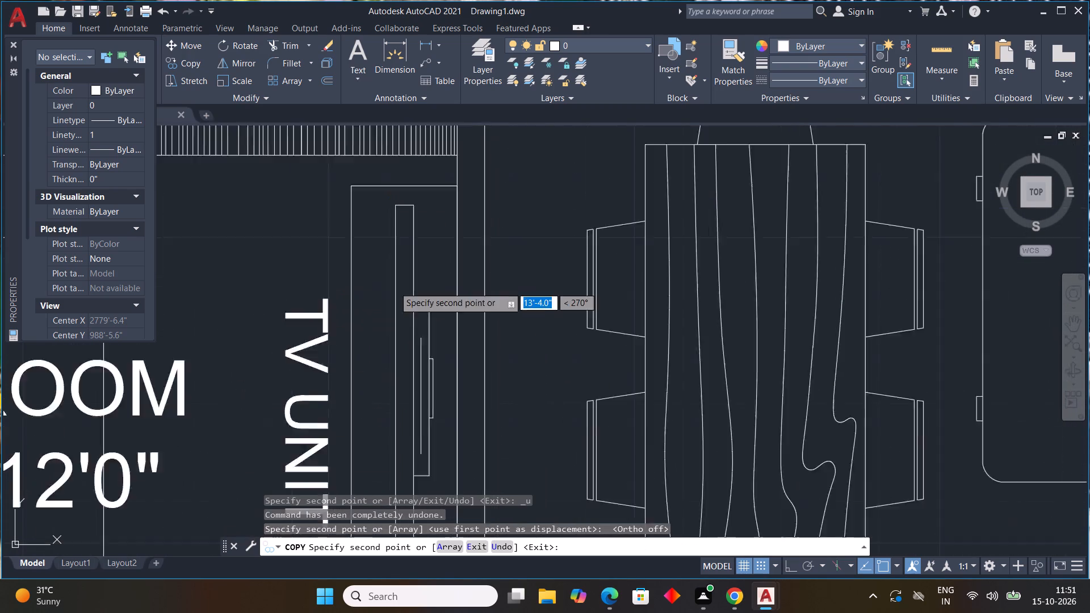
{"action": "scroll", "coordinate": [395, 287], "scroll_direction": "down", "scroll_amount": 2}
{"action": "scroll", "coordinate": [593, 286], "scroll_direction": "up", "scroll_amount": 4}
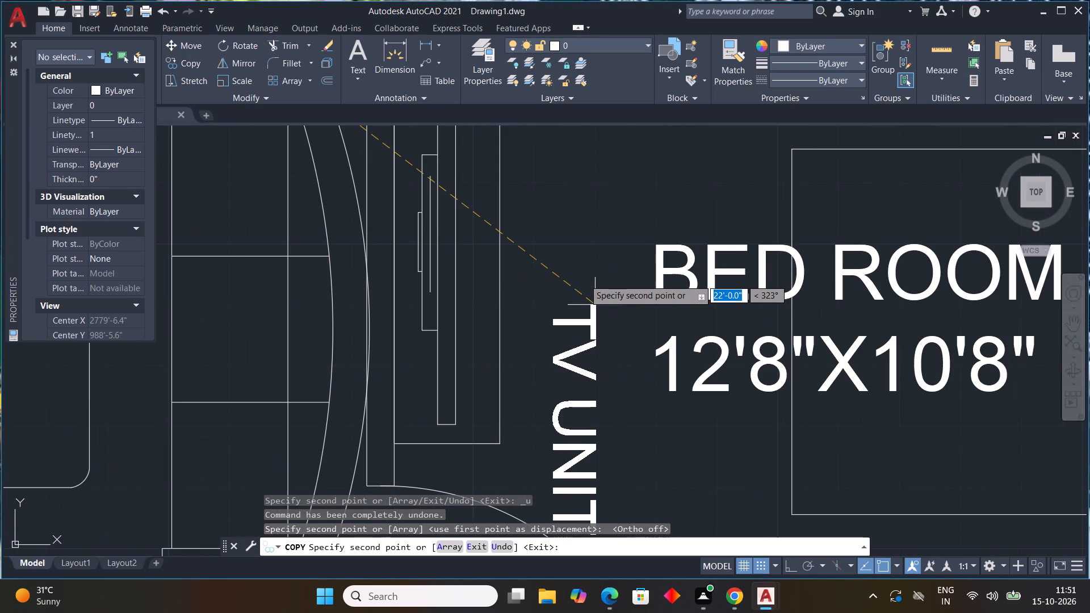
{"action": "key", "text": "Escape"}
{"action": "scroll", "coordinate": [557, 287], "scroll_direction": "down", "scroll_amount": 4}
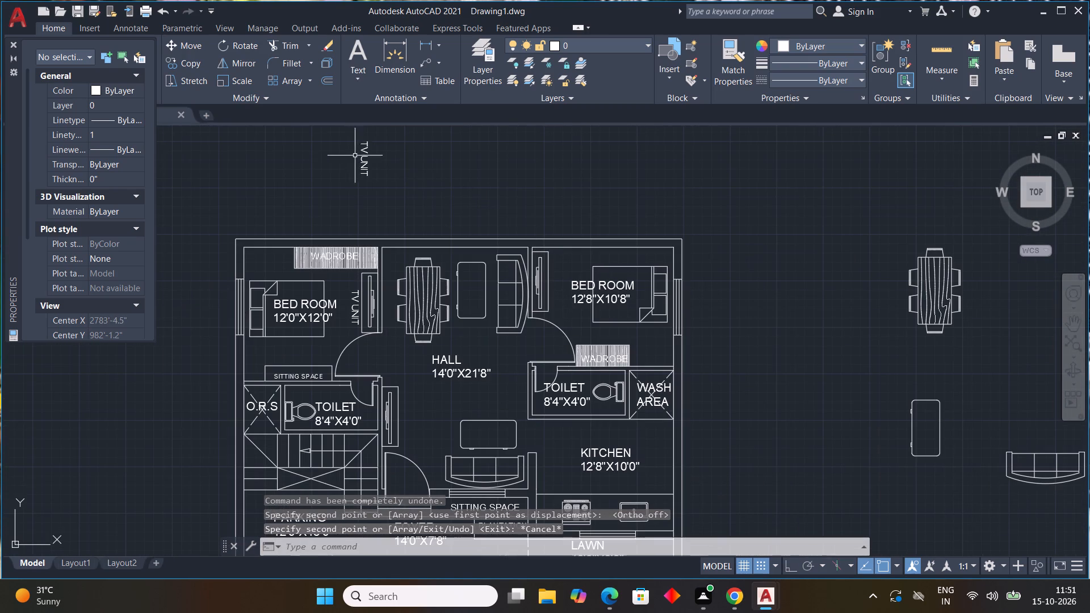
Rotate the spare TV UNIT label above the plan by 180° so it reads from bottom to top.
{"action": "left_click", "coordinate": [390, 140]}
{"action": "left_click", "coordinate": [314, 186]}
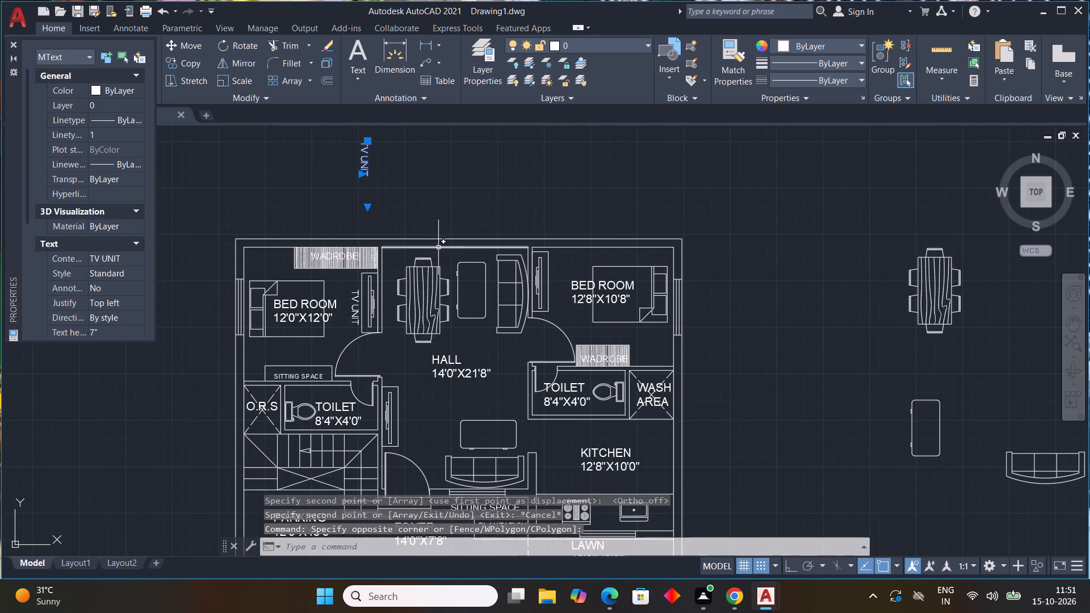
{"action": "type", "text": "RO"}
{"action": "key", "text": "space"}
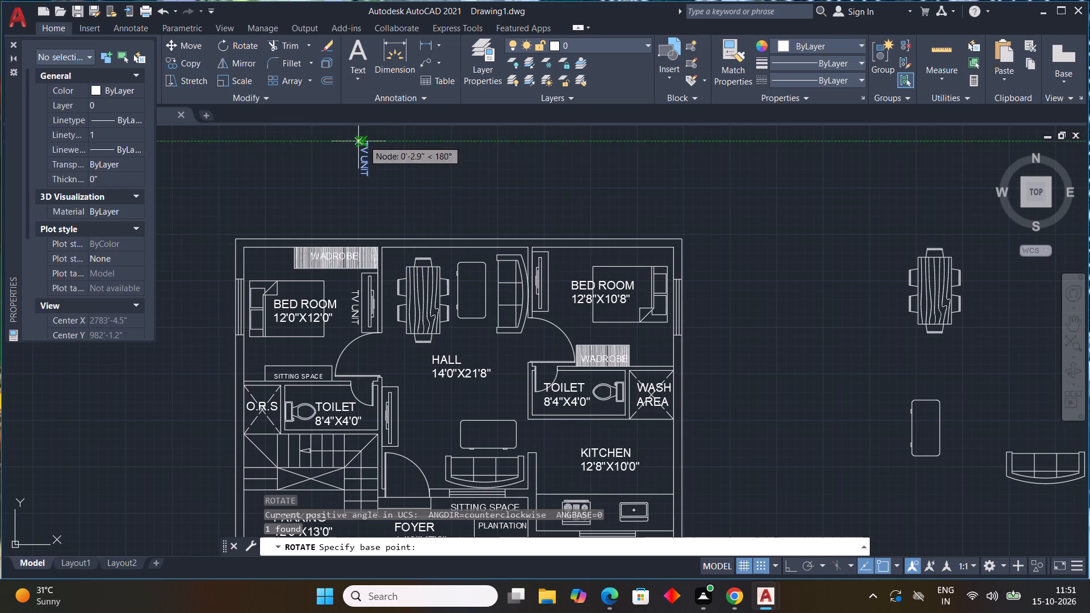
{"action": "left_click_drag", "start_coordinate": [363, 140], "coordinate": [358, 139]}
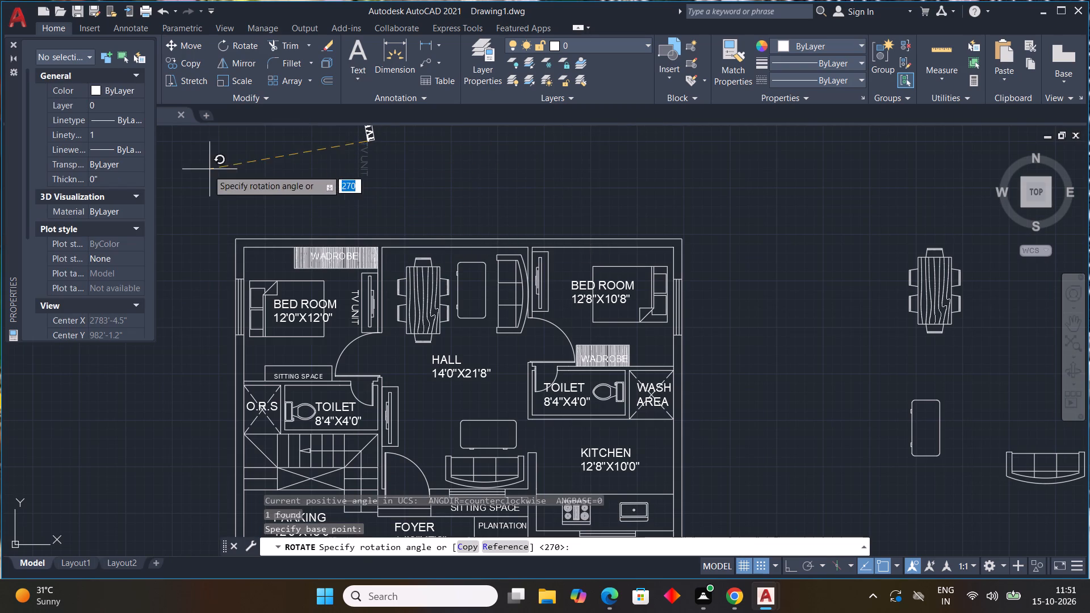
{"action": "key", "text": "F8"}
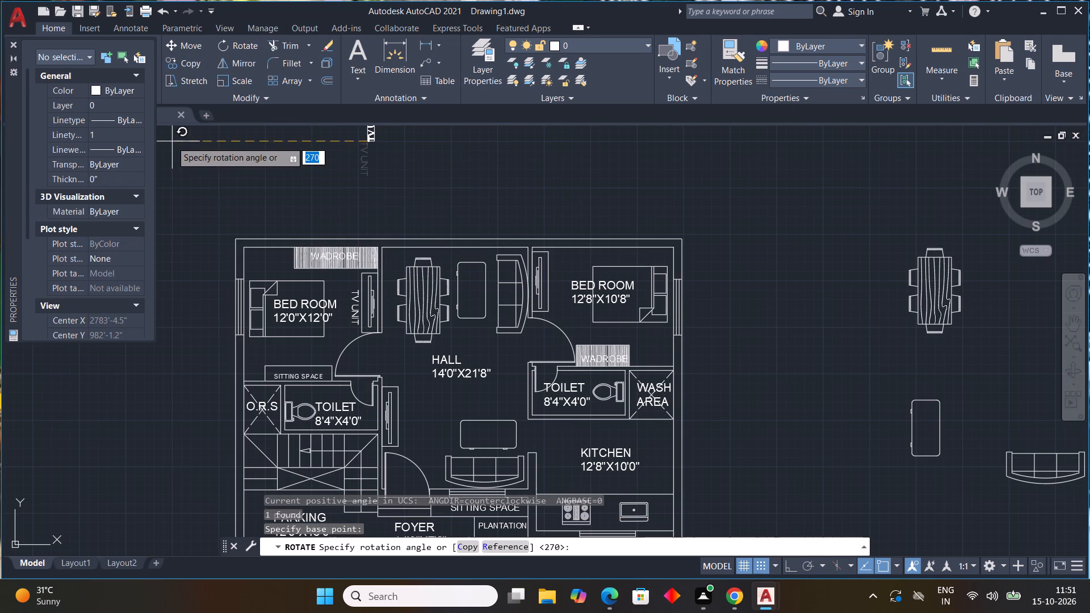
{"action": "left_click", "coordinate": [169, 141]}
Copy the upward-reading TV UNIT label into the 12'8"X10'8" bedroom, beside its television cabinet.
{"action": "scroll", "coordinate": [332, 189], "scroll_direction": "down", "scroll_amount": 2}
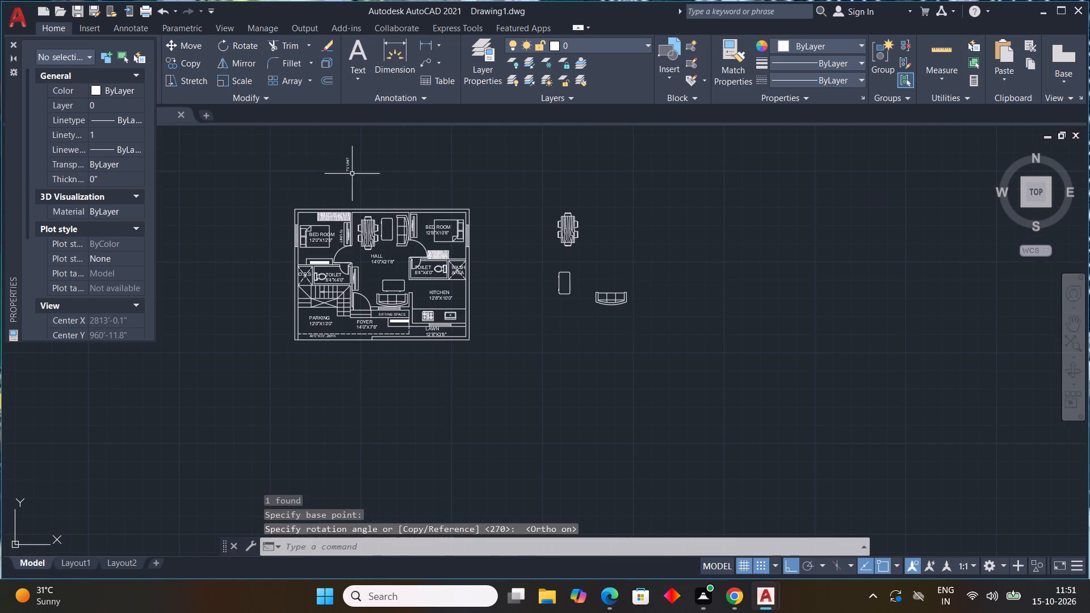
{"action": "middle_click", "coordinate": [345, 169]}
{"action": "scroll", "coordinate": [345, 169], "scroll_direction": "up", "scroll_amount": 1}
{"action": "left_click", "coordinate": [345, 168]}
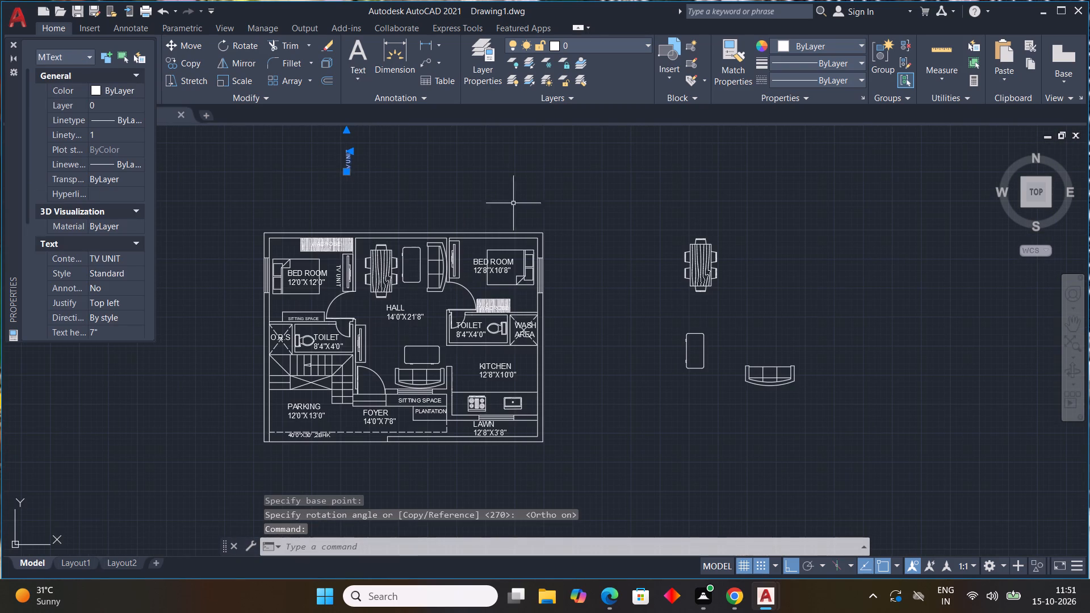
{"action": "key", "text": "c"}
{"action": "key", "text": "o"}
{"action": "key", "text": "space"}
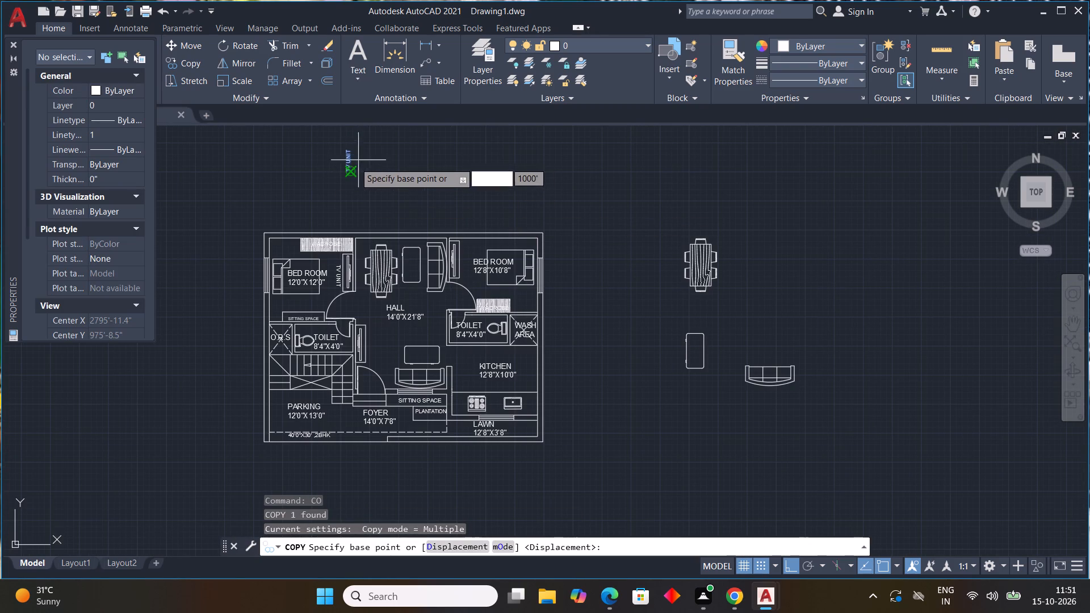
{"action": "left_click", "coordinate": [349, 166]}
{"action": "key", "text": "F8"}
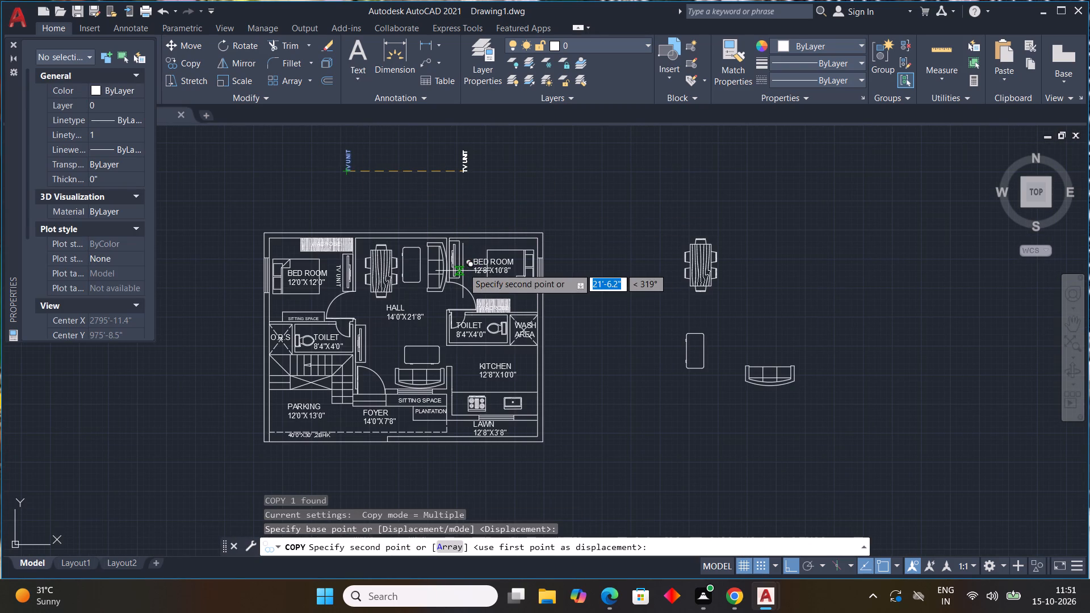
{"action": "scroll", "coordinate": [466, 282], "scroll_direction": "up", "scroll_amount": 4}
{"action": "middle_click_drag", "start_coordinate": [413, 240], "coordinate": [421, 325]}
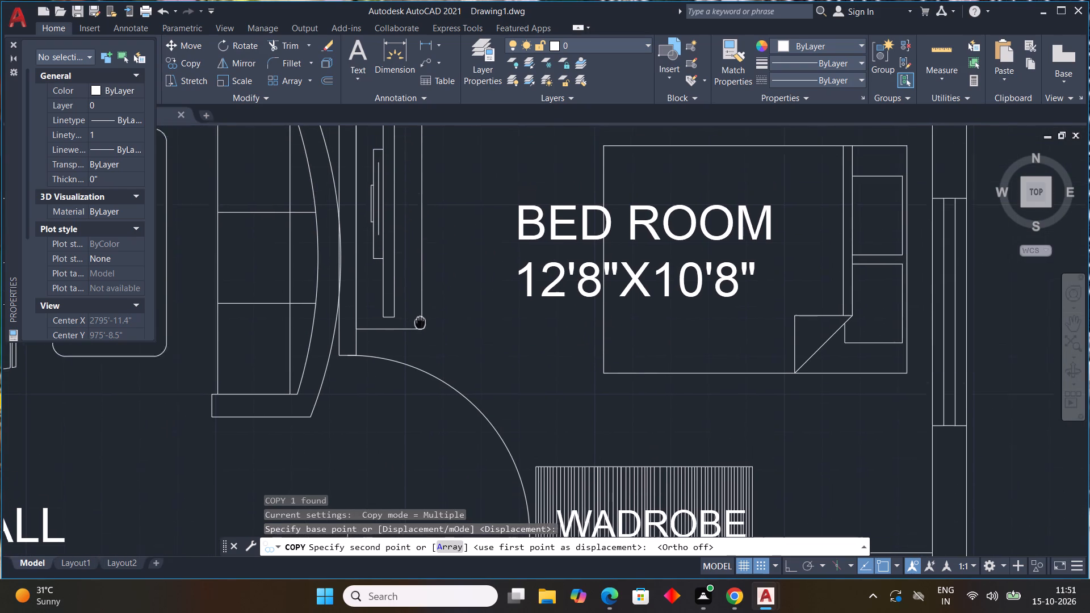
{"action": "middle_click_drag", "start_coordinate": [421, 325], "coordinate": [428, 360]}
{"action": "left_click", "coordinate": [428, 309]}
Place another copy of the TV UNIT label in the hall, beside the television cabinet above the entrance door, and end copying.
{"action": "scroll", "coordinate": [484, 325], "scroll_direction": "down", "scroll_amount": 4}
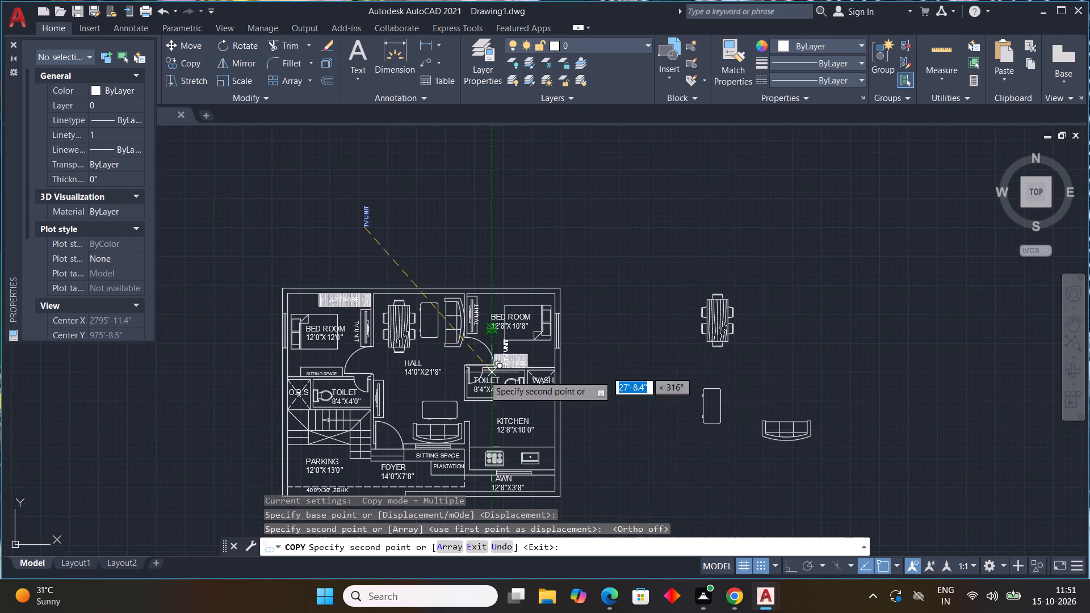
{"action": "middle_click_drag", "start_coordinate": [437, 370], "coordinate": [445, 213]}
{"action": "scroll", "coordinate": [406, 273], "scroll_direction": "up", "scroll_amount": 1}
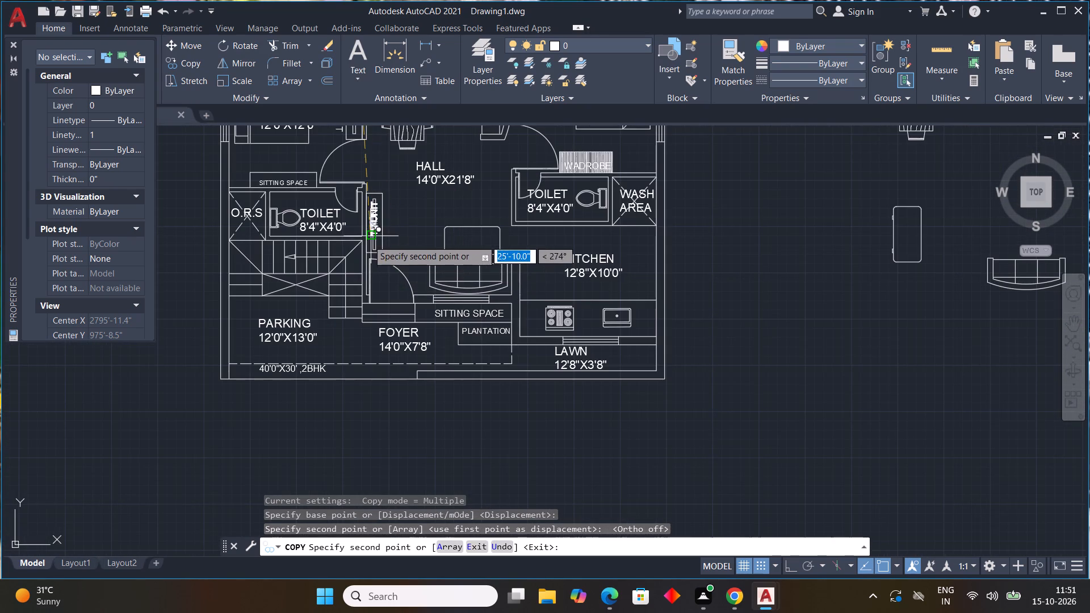
{"action": "scroll", "coordinate": [381, 240], "scroll_direction": "up", "scroll_amount": 3}
{"action": "scroll", "coordinate": [383, 239], "scroll_direction": "down", "scroll_amount": 1}
{"action": "middle_click_drag", "start_coordinate": [383, 239], "coordinate": [386, 304]}
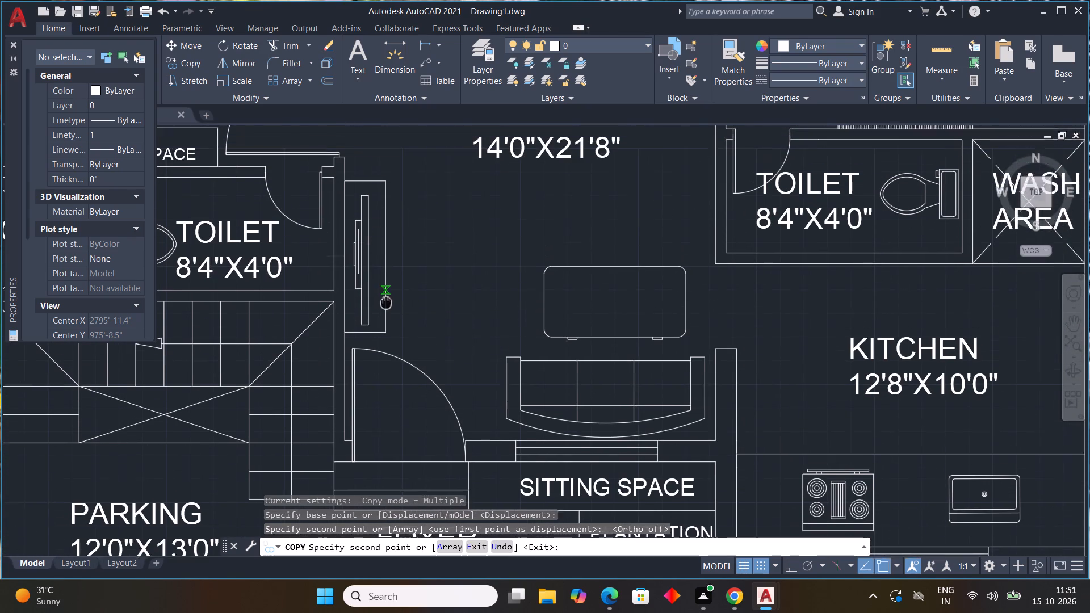
{"action": "middle_click_drag", "start_coordinate": [386, 304], "coordinate": [386, 310]}
{"action": "left_click", "coordinate": [381, 310]}
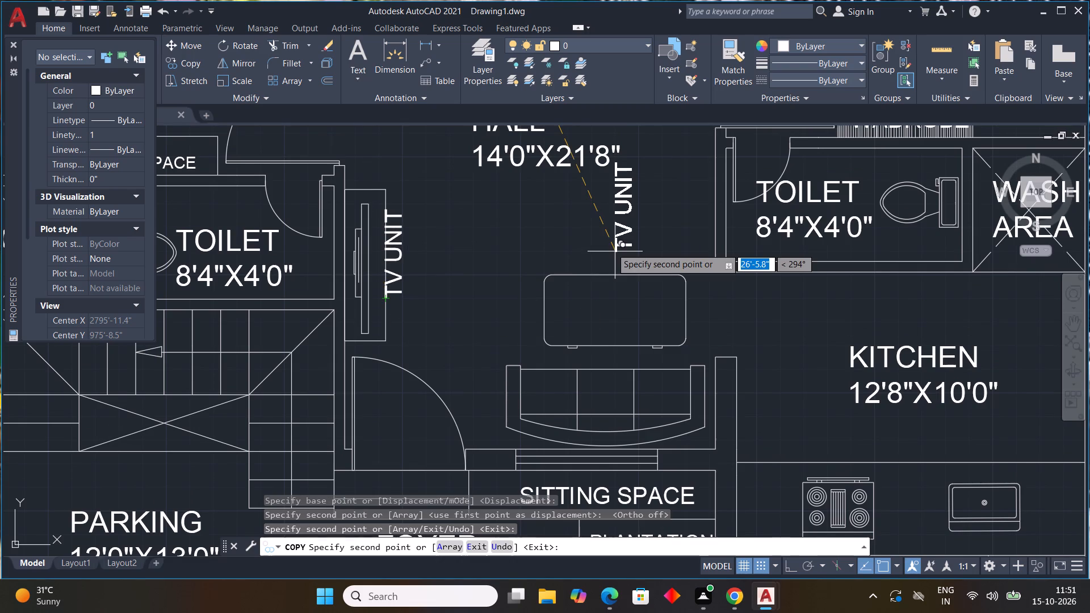
{"action": "key", "text": "Escape"}
{"action": "scroll", "coordinate": [534, 257], "scroll_direction": "down", "scroll_amount": 2}
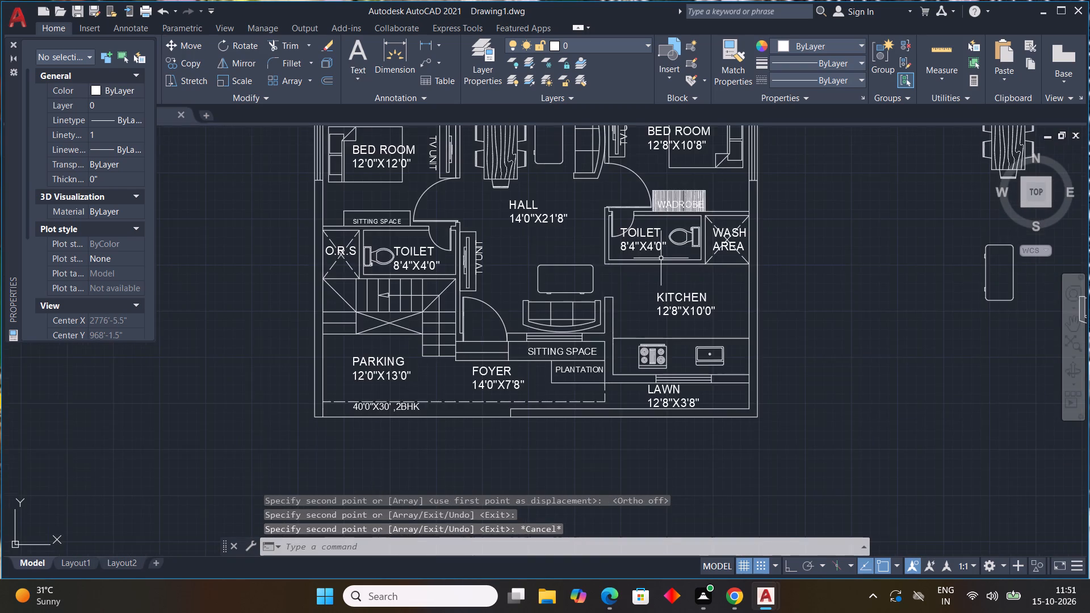
Delete the spare TV UNIT label above the plan and the leftover dining table, centre table and sofa blocks beside it.
{"action": "scroll", "coordinate": [661, 258], "scroll_direction": "down", "scroll_amount": 2}
{"action": "scroll", "coordinate": [769, 271], "scroll_direction": "up", "scroll_amount": 1}
{"action": "middle_click_drag", "start_coordinate": [763, 272], "coordinate": [698, 330]}
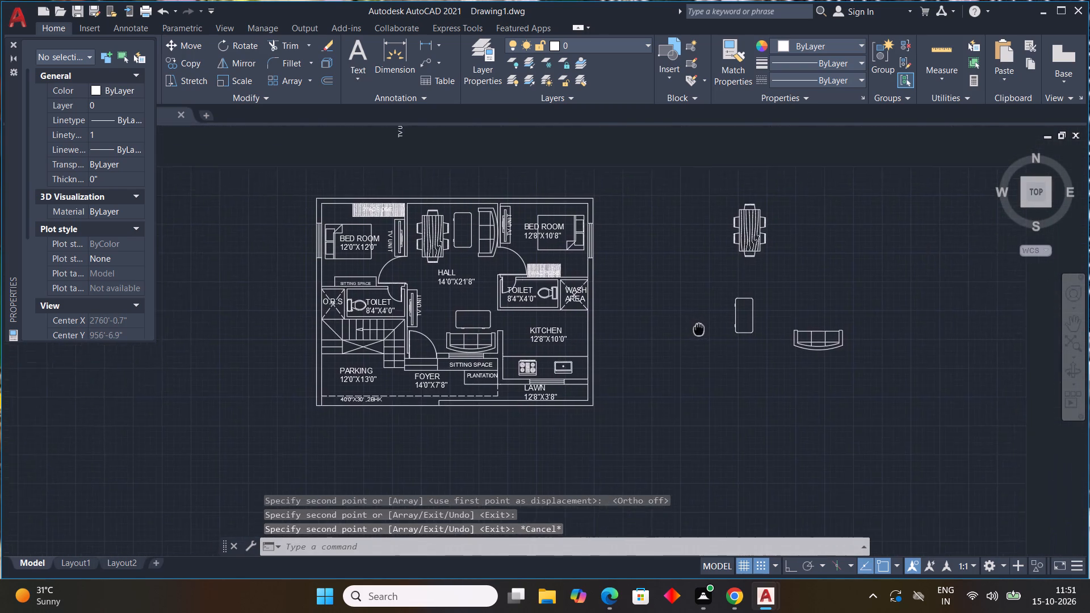
{"action": "middle_click_drag", "start_coordinate": [698, 330], "coordinate": [706, 377]}
{"action": "left_click_drag", "start_coordinate": [443, 148], "coordinate": [430, 158]}
{"action": "left_click", "coordinate": [394, 180]}
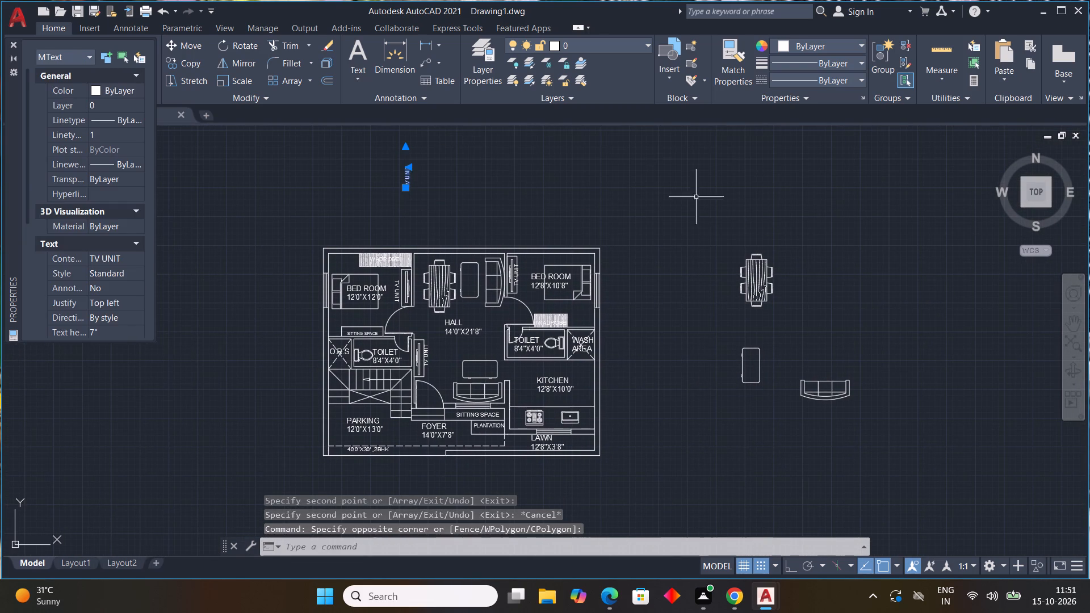
{"action": "left_click_drag", "start_coordinate": [813, 192], "coordinate": [824, 210]}
{"action": "left_click_drag", "start_coordinate": [860, 230], "coordinate": [686, 363]}
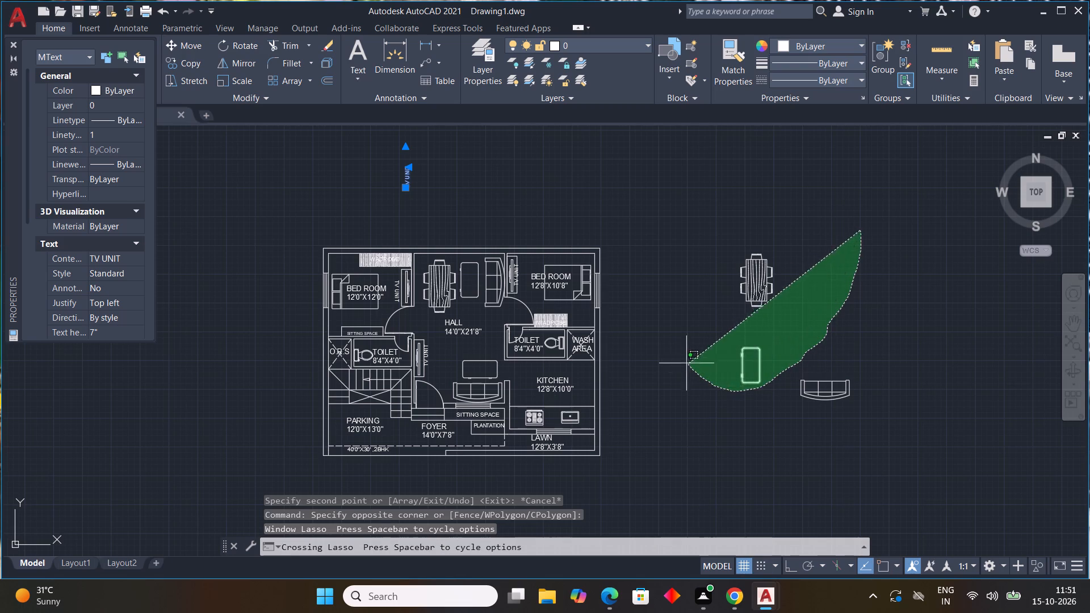
{"action": "left_click_drag", "start_coordinate": [686, 363], "coordinate": [681, 236]}
{"action": "left_click_drag", "start_coordinate": [887, 334], "coordinate": [789, 413]}
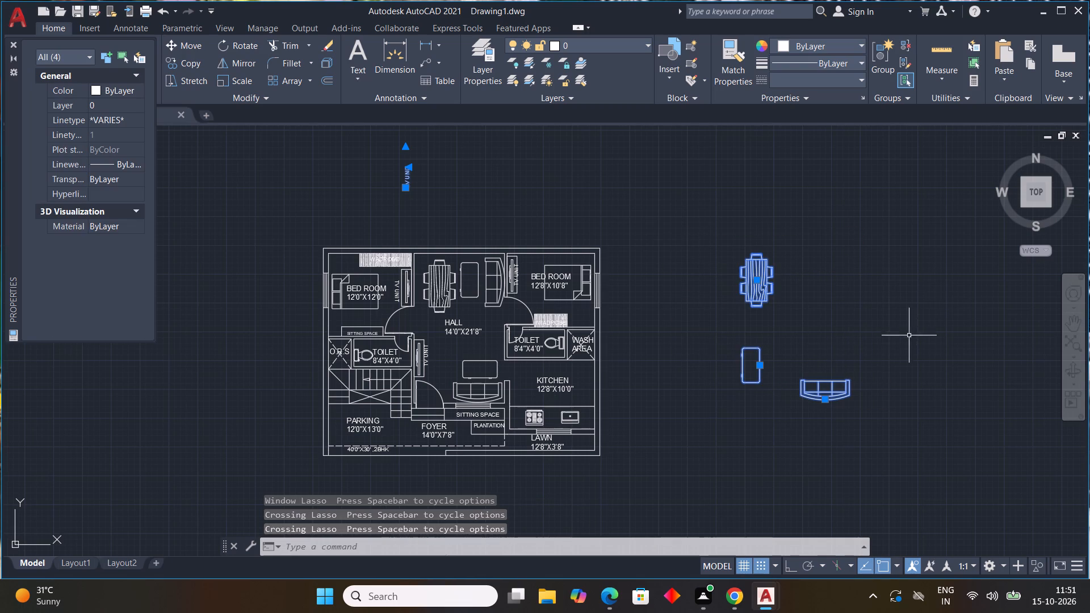
{"action": "key", "text": "Delete"}
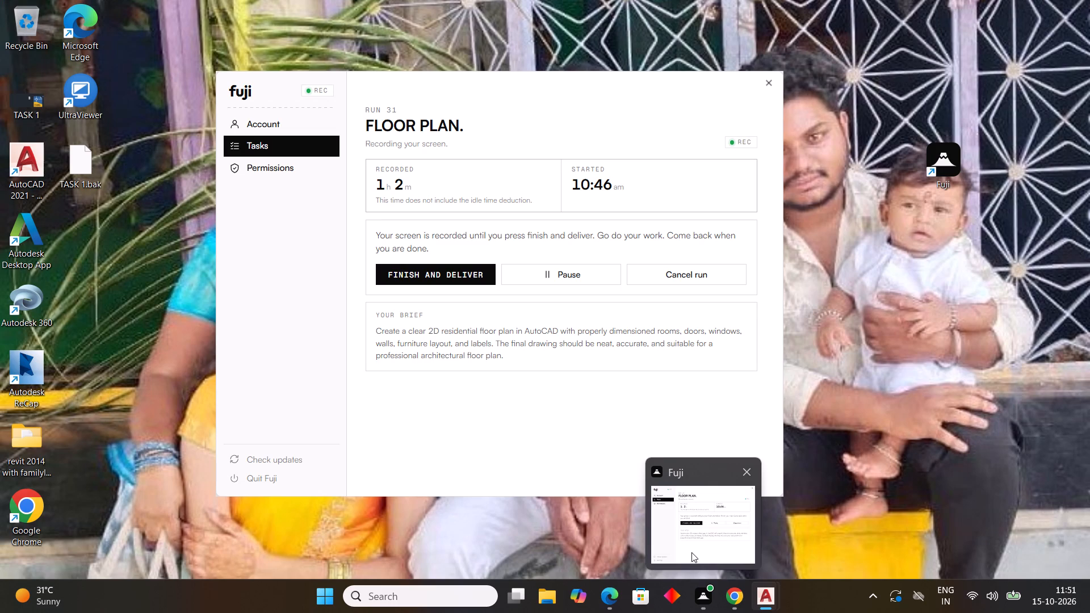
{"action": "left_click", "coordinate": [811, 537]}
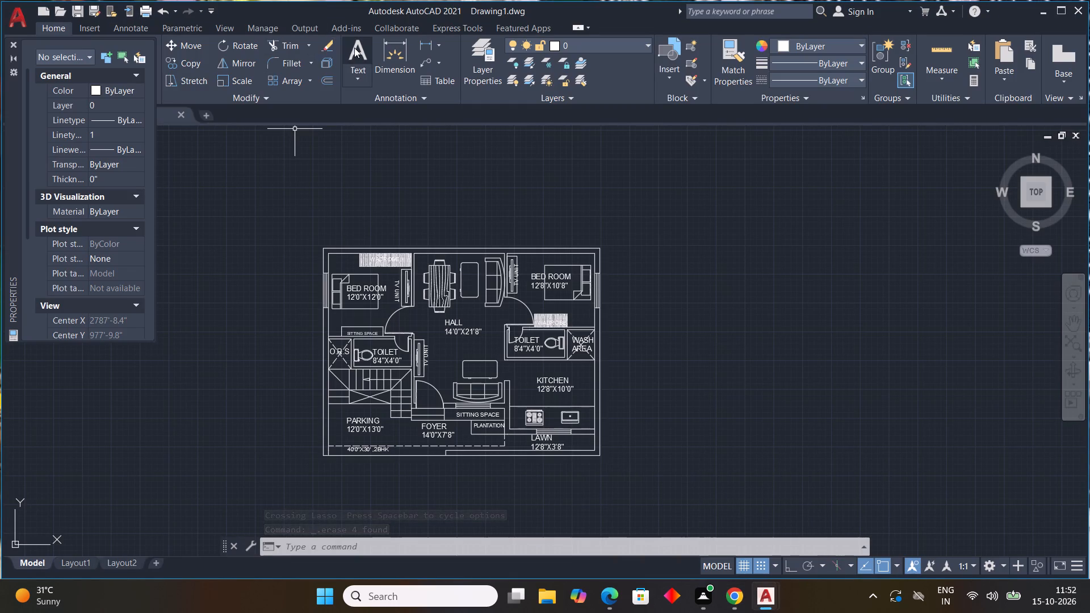
Dimension the plan's overall width between the outer corners of the top wall, placing the dimension line just above it.
{"action": "left_click", "coordinate": [396, 76]}
{"action": "scroll", "coordinate": [331, 257], "scroll_direction": "up", "scroll_amount": 1}
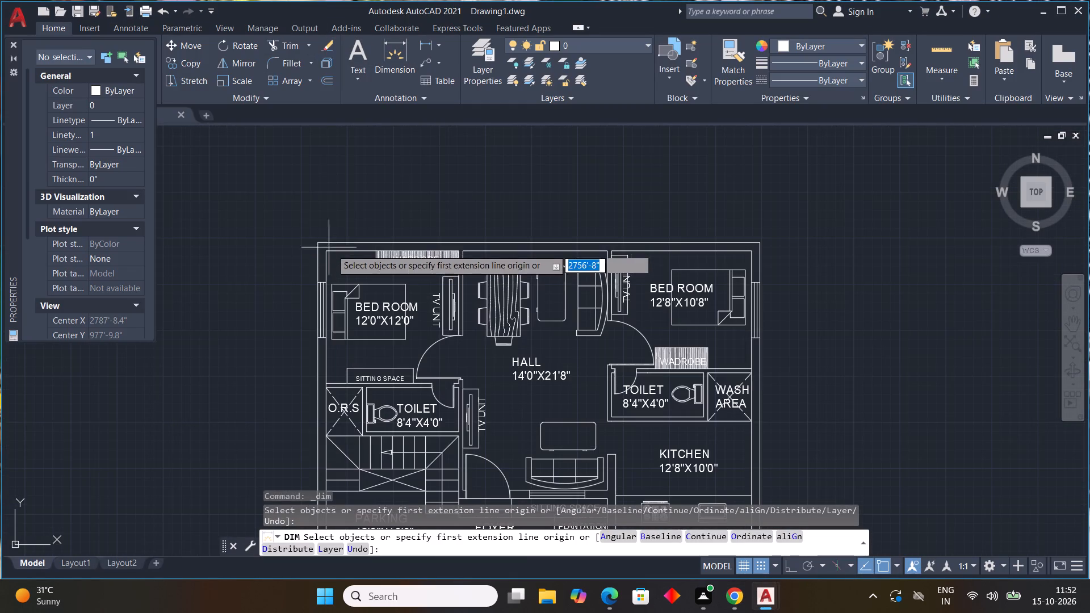
{"action": "left_click", "coordinate": [317, 246]}
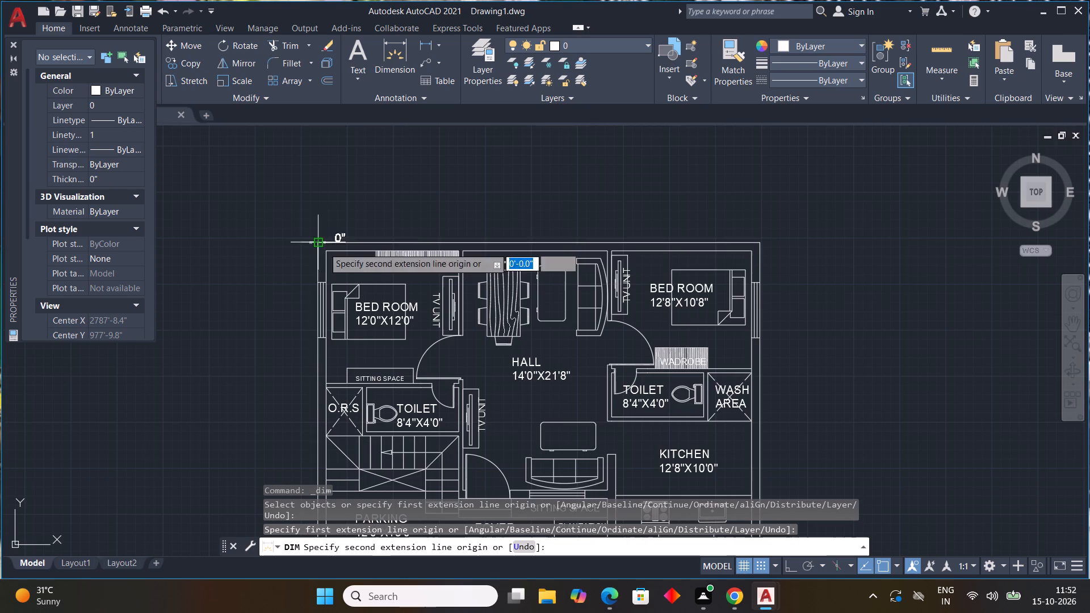
{"action": "scroll", "coordinate": [784, 253], "scroll_direction": "up", "scroll_amount": 4}
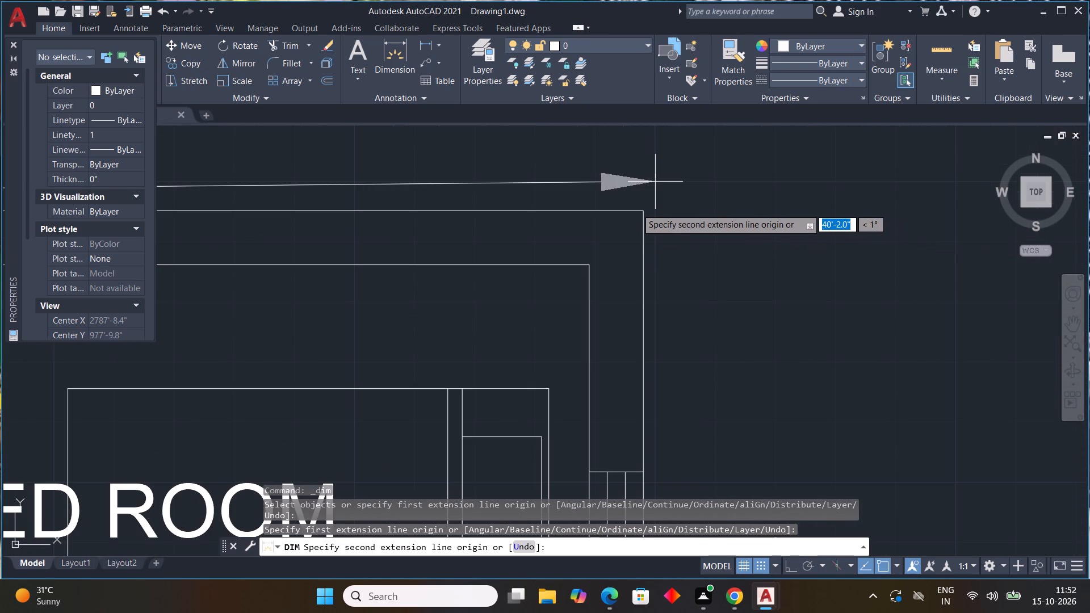
{"action": "scroll", "coordinate": [628, 208], "scroll_direction": "up", "scroll_amount": 3}
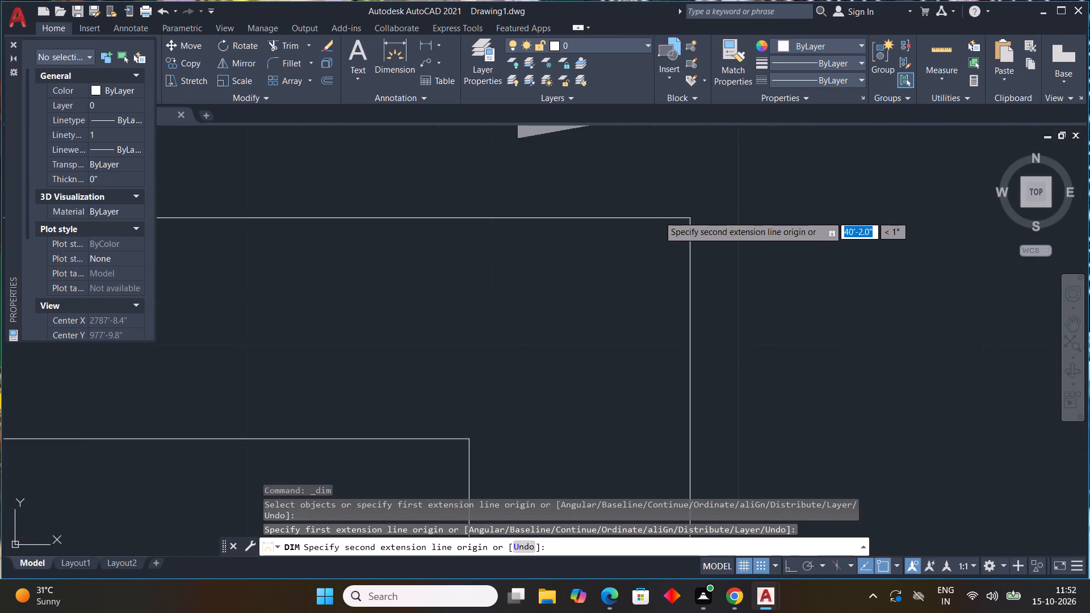
{"action": "scroll", "coordinate": [660, 241], "scroll_direction": "down", "scroll_amount": 4}
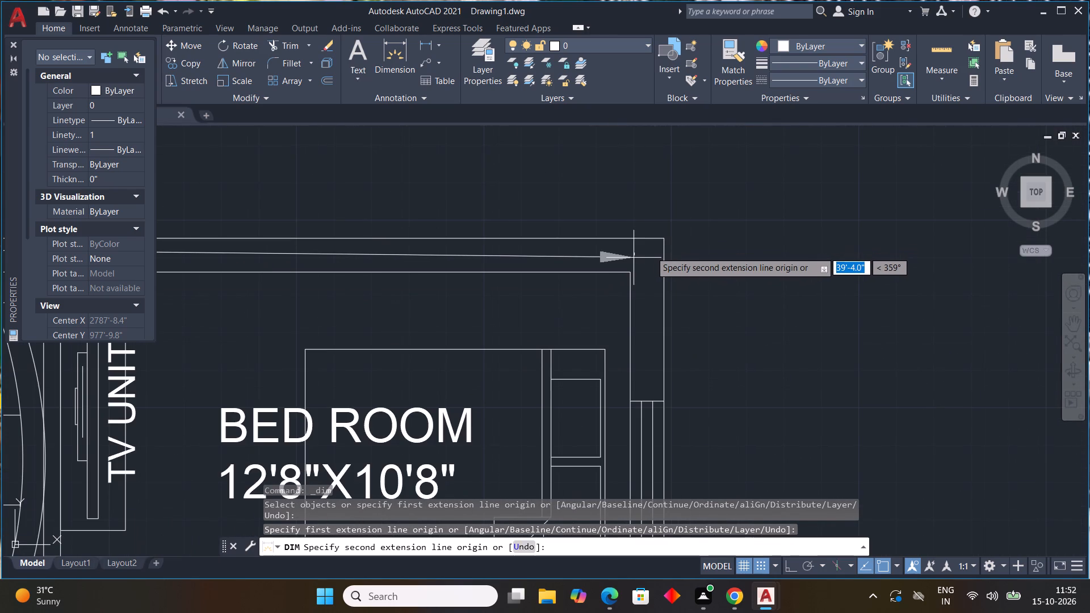
{"action": "left_click_drag", "start_coordinate": [656, 254], "coordinate": [650, 227]}
{"action": "scroll", "coordinate": [643, 195], "scroll_direction": "down", "scroll_amount": 2}
{"action": "middle_click_drag", "start_coordinate": [658, 200], "coordinate": [687, 204]}
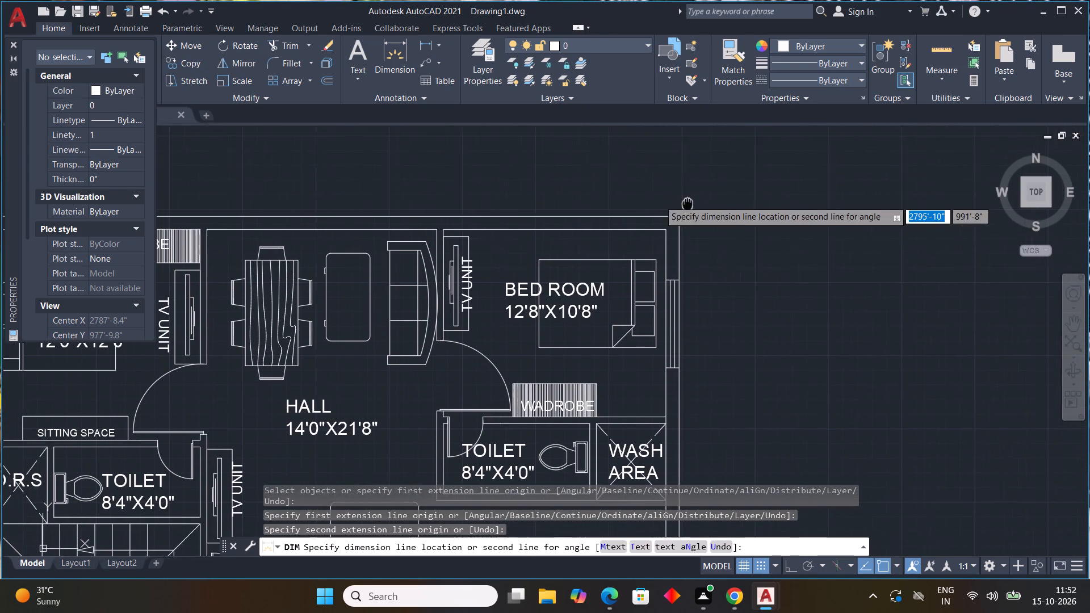
{"action": "middle_click_drag", "start_coordinate": [687, 204], "coordinate": [698, 204]}
{"action": "left_click", "coordinate": [686, 198]}
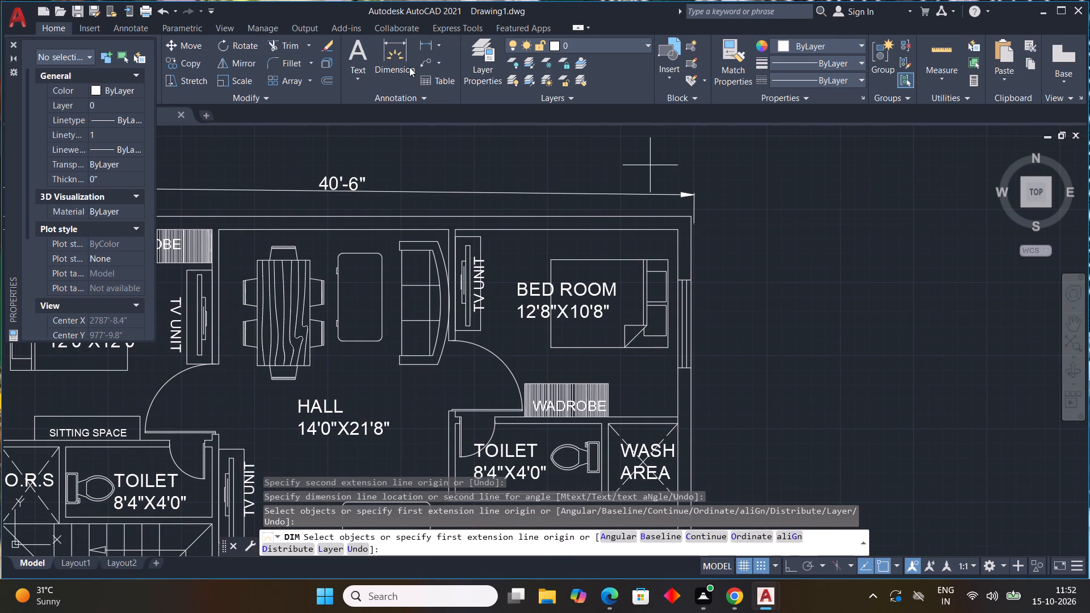
Dimension the plan's overall depth along the right outer wall, from the lawn corner to the bedroom corner, with the dimension line outside the wall.
{"action": "left_click", "coordinate": [409, 67]}
{"action": "scroll", "coordinate": [691, 220], "scroll_direction": "up", "scroll_amount": 3}
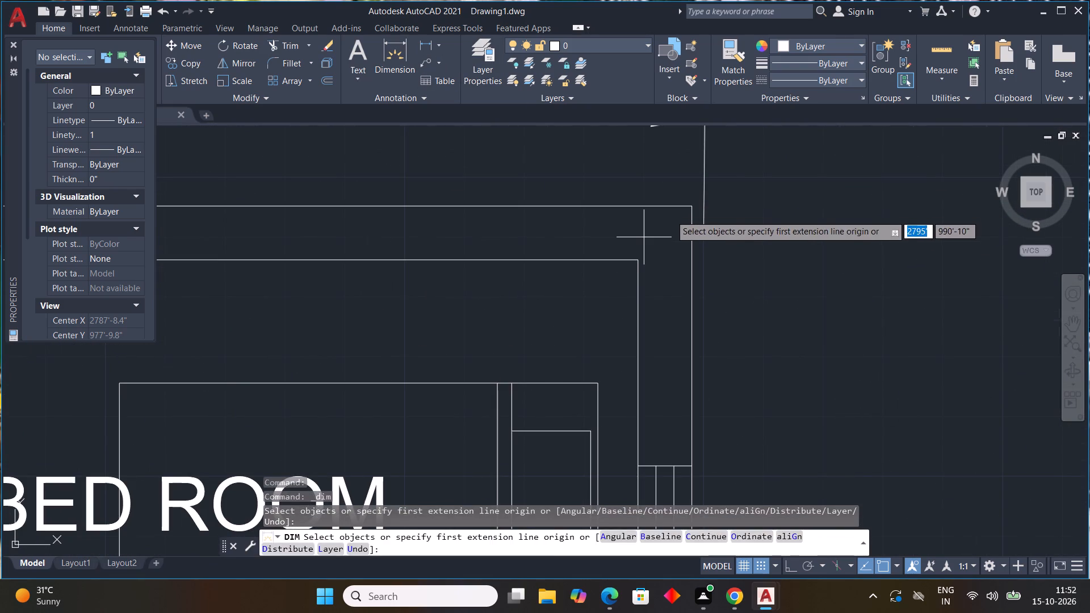
{"action": "scroll", "coordinate": [682, 211], "scroll_direction": "down", "scroll_amount": 3}
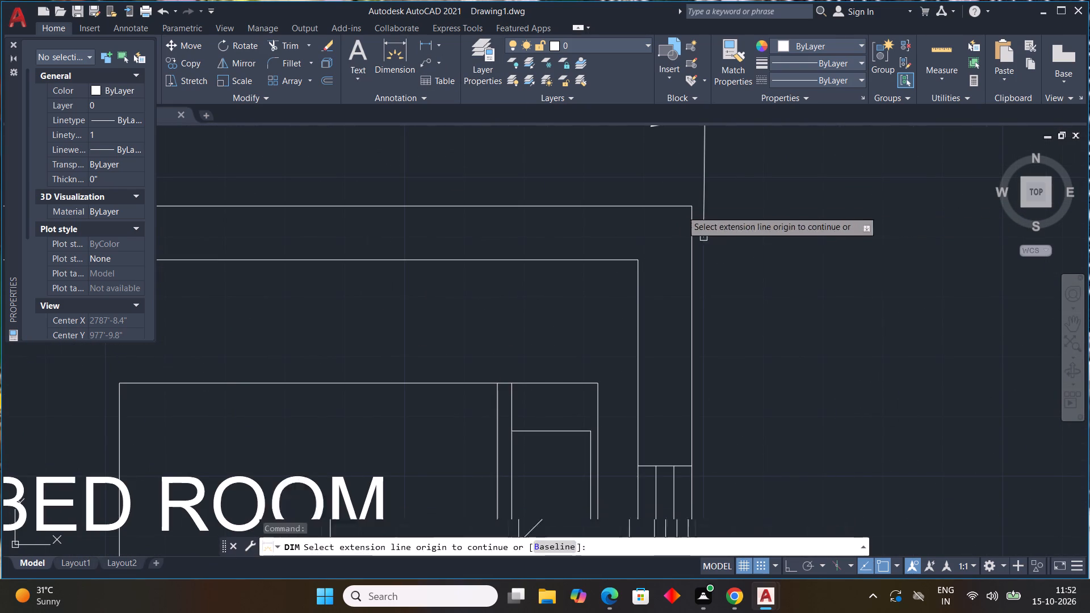
{"action": "scroll", "coordinate": [682, 211], "scroll_direction": "down", "scroll_amount": 1}
{"action": "scroll", "coordinate": [820, 334], "scroll_direction": "down", "scroll_amount": 1}
{"action": "middle_click_drag", "start_coordinate": [812, 337], "coordinate": [632, 253]}
{"action": "scroll", "coordinate": [565, 380], "scroll_direction": "up", "scroll_amount": 3}
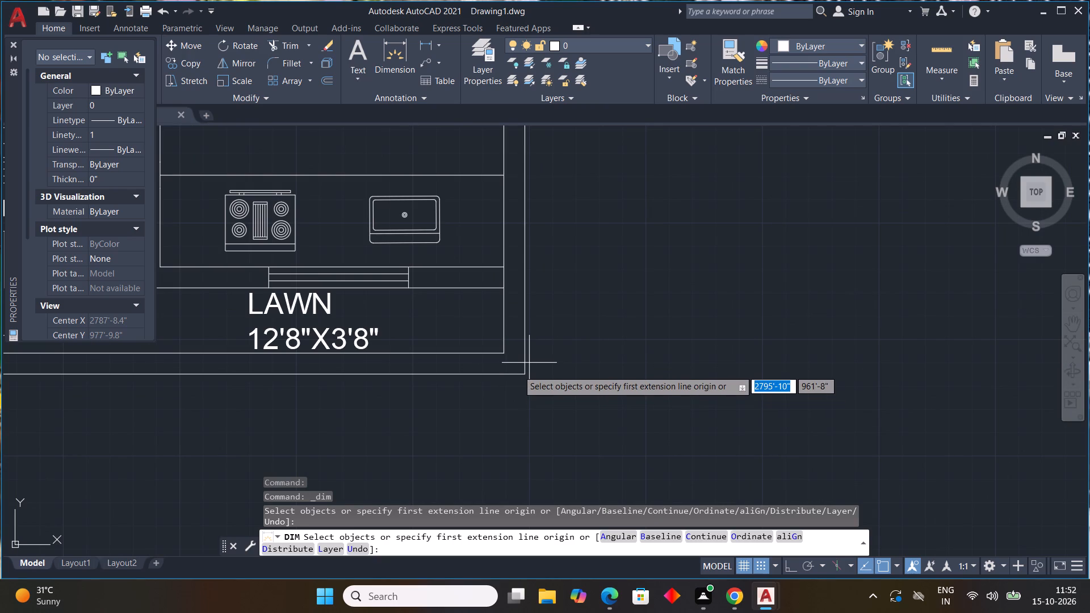
{"action": "left_click", "coordinate": [518, 371]}
{"action": "scroll", "coordinate": [533, 208], "scroll_direction": "down", "scroll_amount": 2}
{"action": "middle_click_drag", "start_coordinate": [533, 208], "coordinate": [596, 493]}
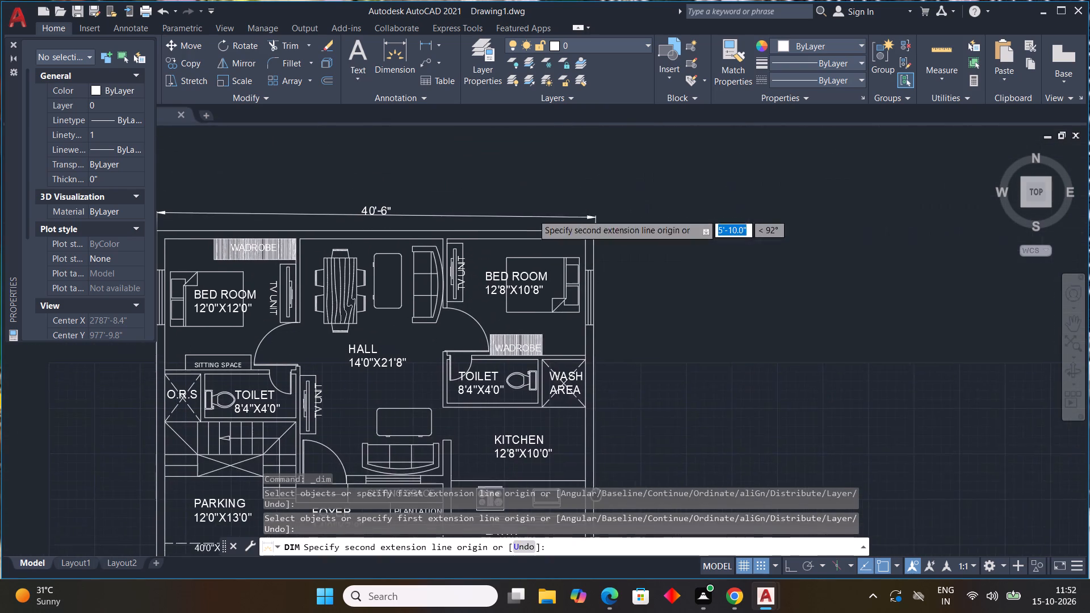
{"action": "middle_click_drag", "start_coordinate": [596, 493], "coordinate": [596, 491]}
{"action": "scroll", "coordinate": [594, 257], "scroll_direction": "up", "scroll_amount": 3}
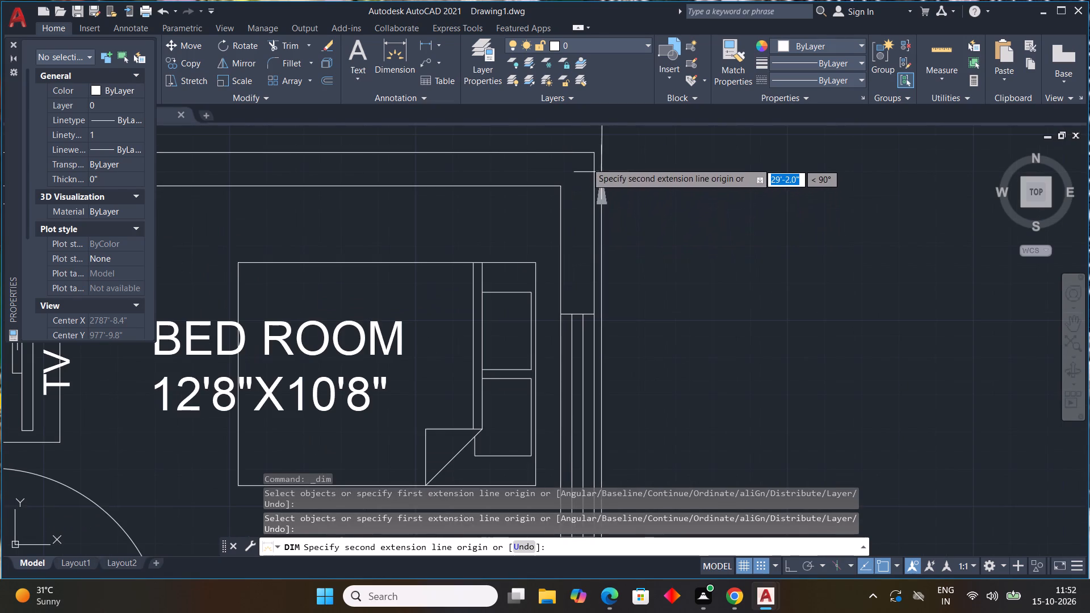
{"action": "left_click", "coordinate": [589, 149]}
{"action": "left_click", "coordinate": [670, 211]}
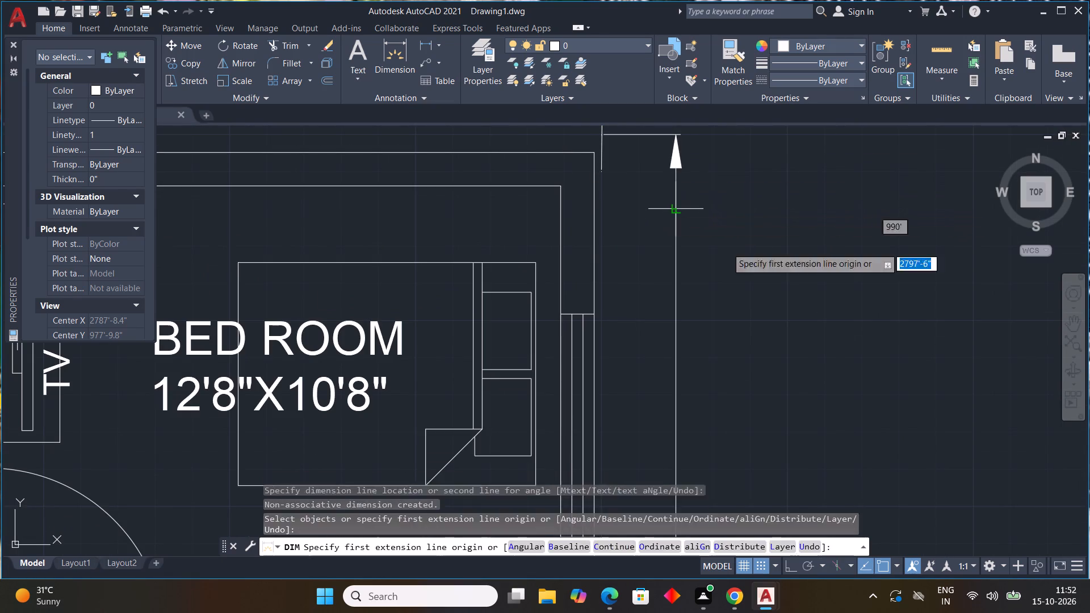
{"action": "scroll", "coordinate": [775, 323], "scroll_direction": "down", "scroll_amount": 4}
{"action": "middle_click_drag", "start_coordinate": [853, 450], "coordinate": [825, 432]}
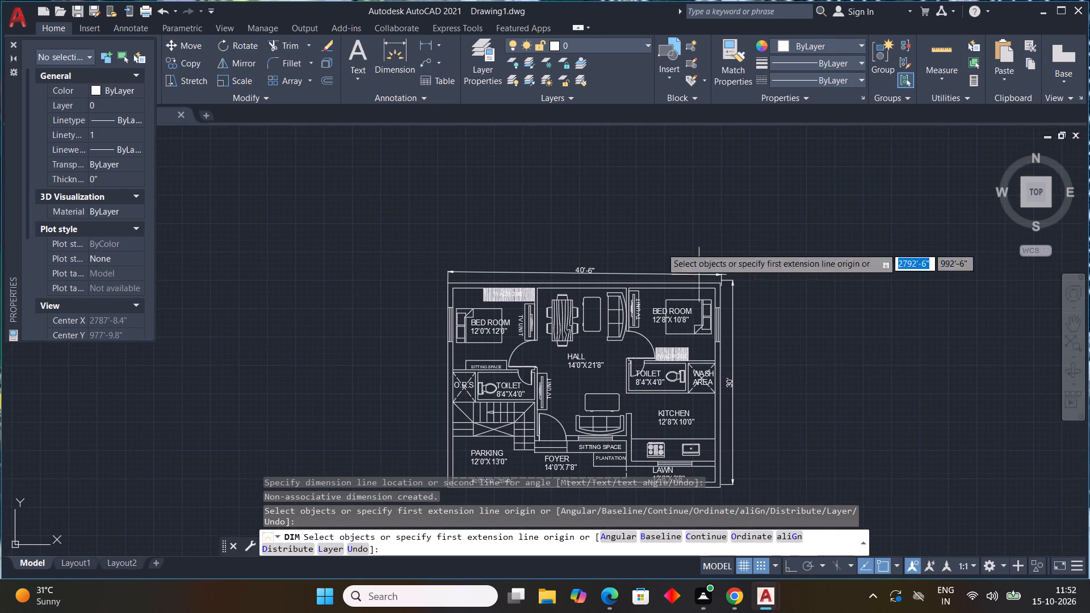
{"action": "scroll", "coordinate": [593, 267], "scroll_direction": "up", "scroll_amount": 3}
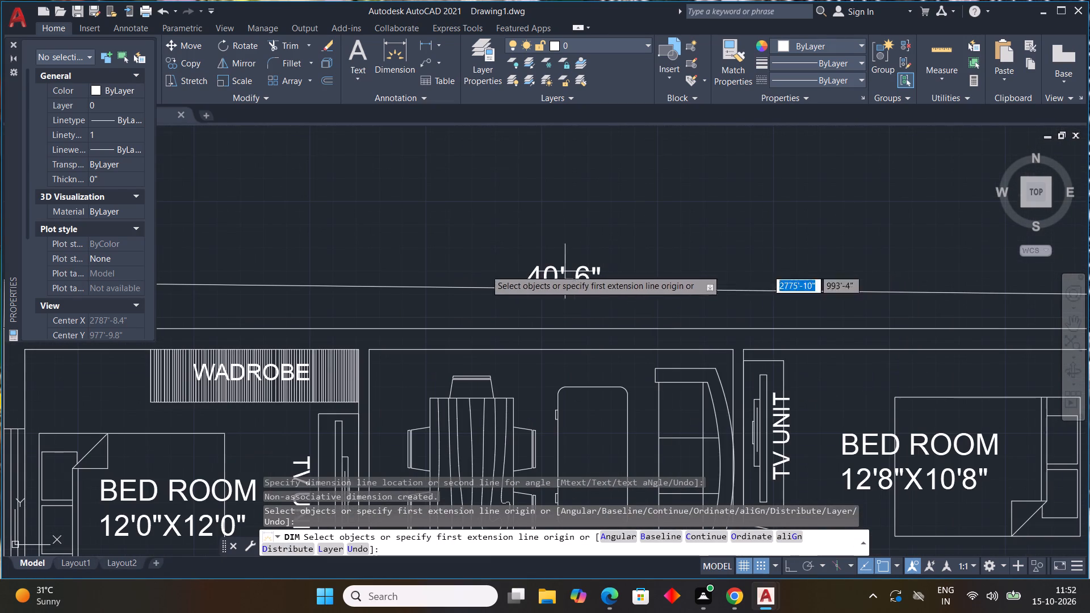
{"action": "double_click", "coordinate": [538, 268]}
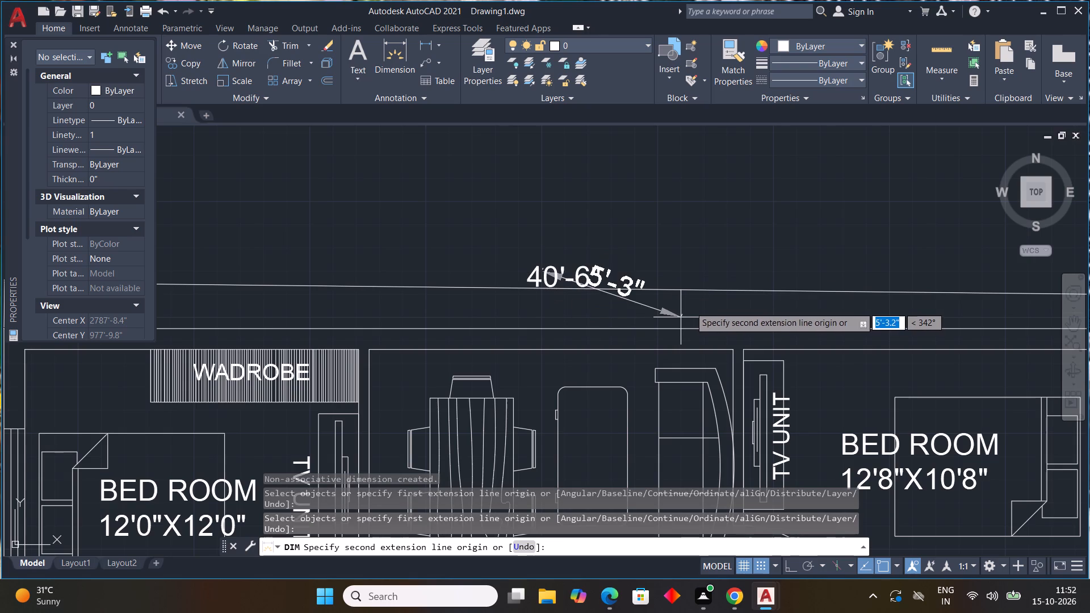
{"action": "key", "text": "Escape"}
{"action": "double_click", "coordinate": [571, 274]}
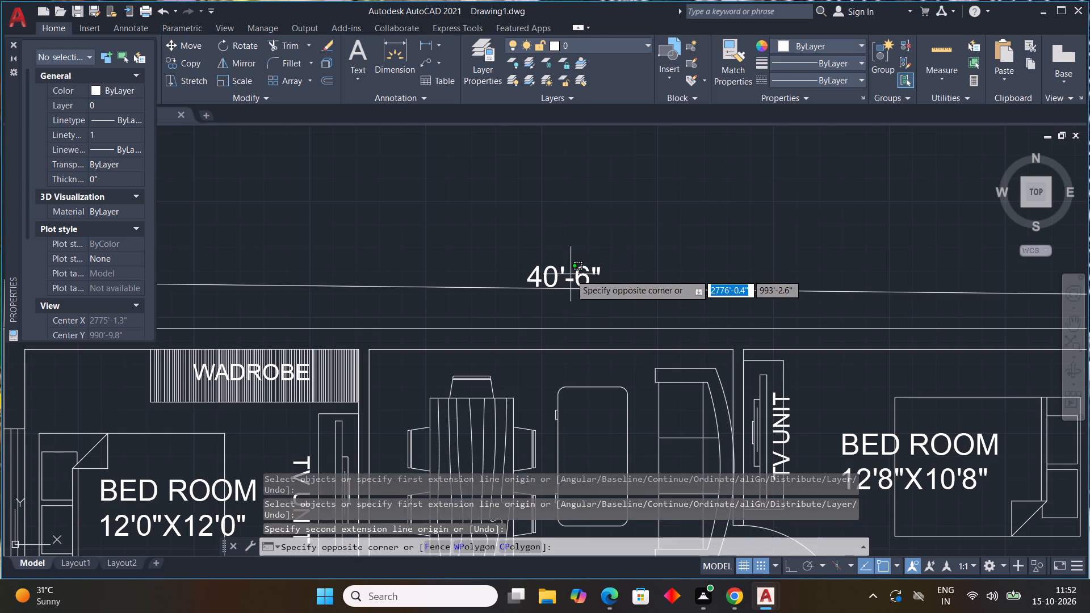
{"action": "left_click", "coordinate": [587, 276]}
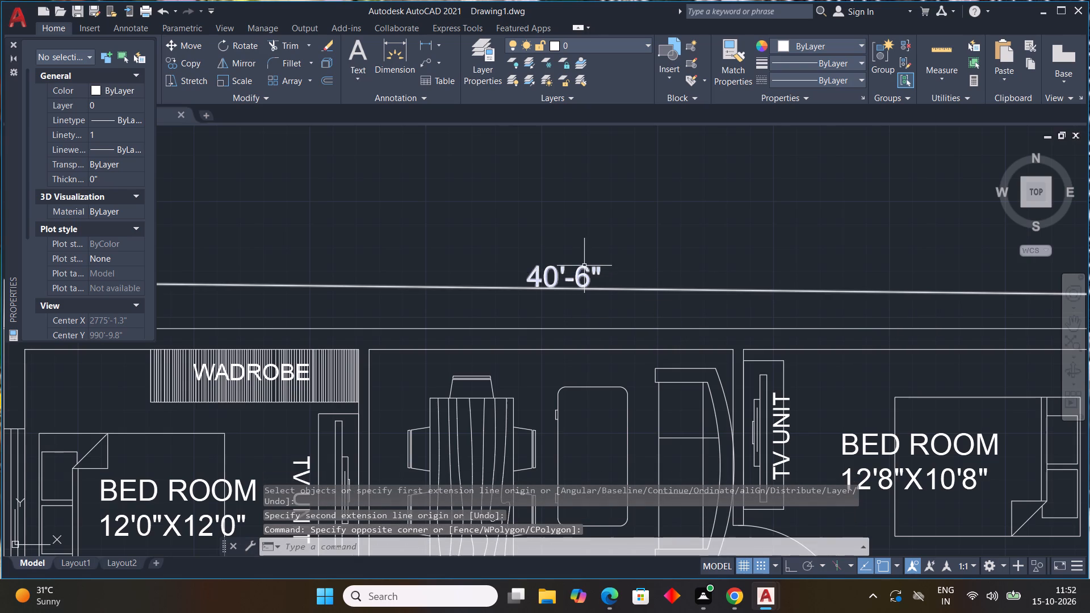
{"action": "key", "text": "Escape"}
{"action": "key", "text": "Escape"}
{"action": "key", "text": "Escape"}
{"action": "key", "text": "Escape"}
Override the text of the overall width dimension above the plan with 40'.
{"action": "double_click", "coordinate": [581, 272]}
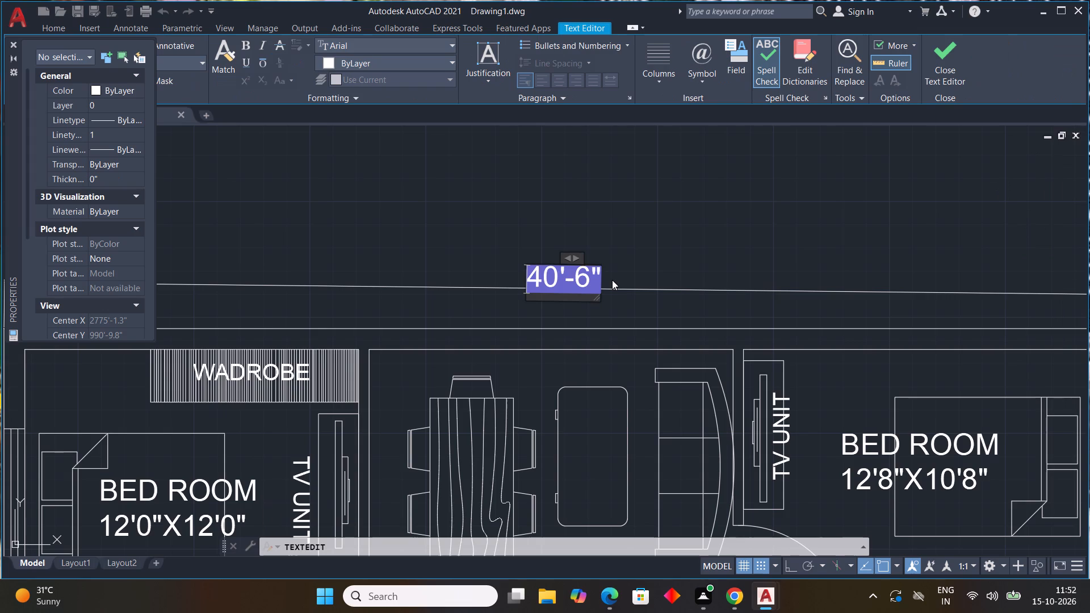
{"action": "key", "text": "4"}
{"action": "key", "text": "BackSpace"}
{"action": "key", "text": "Delete"}
{"action": "key", "text": "4"}
{"action": "key", "text": "0"}
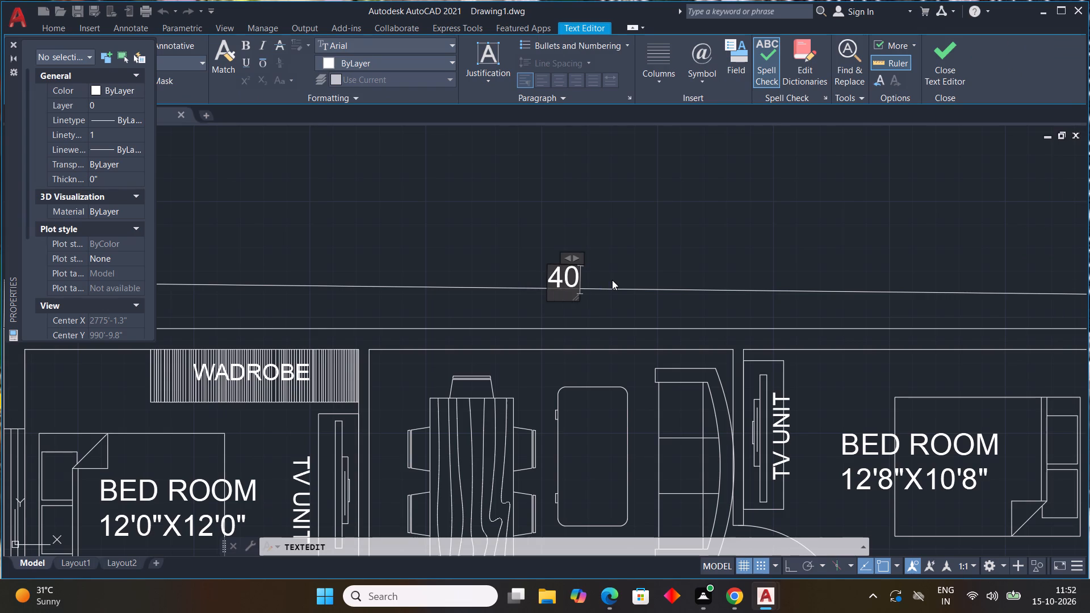
{"action": "key", "text": "apostrophe"}
{"action": "left_click", "coordinate": [621, 267]}
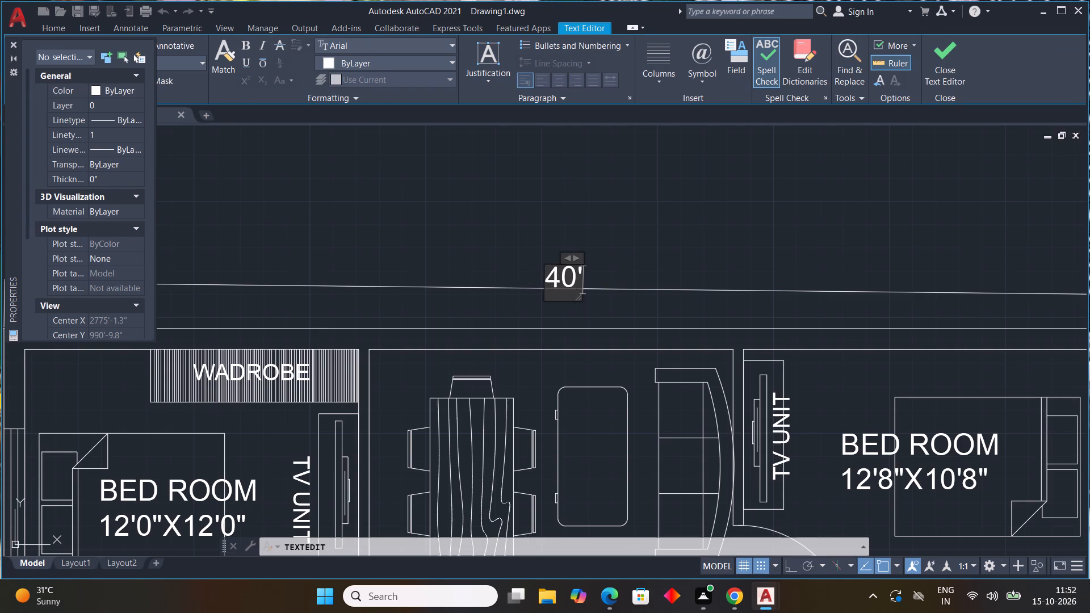
Add the multiline text GROUND FLOOR just below the plan's bottom wall, starting under the parking area.
{"action": "scroll", "coordinate": [621, 267], "scroll_direction": "down", "scroll_amount": 4}
{"action": "scroll", "coordinate": [705, 359], "scroll_direction": "down", "scroll_amount": 2}
{"action": "scroll", "coordinate": [832, 450], "scroll_direction": "up", "scroll_amount": 2}
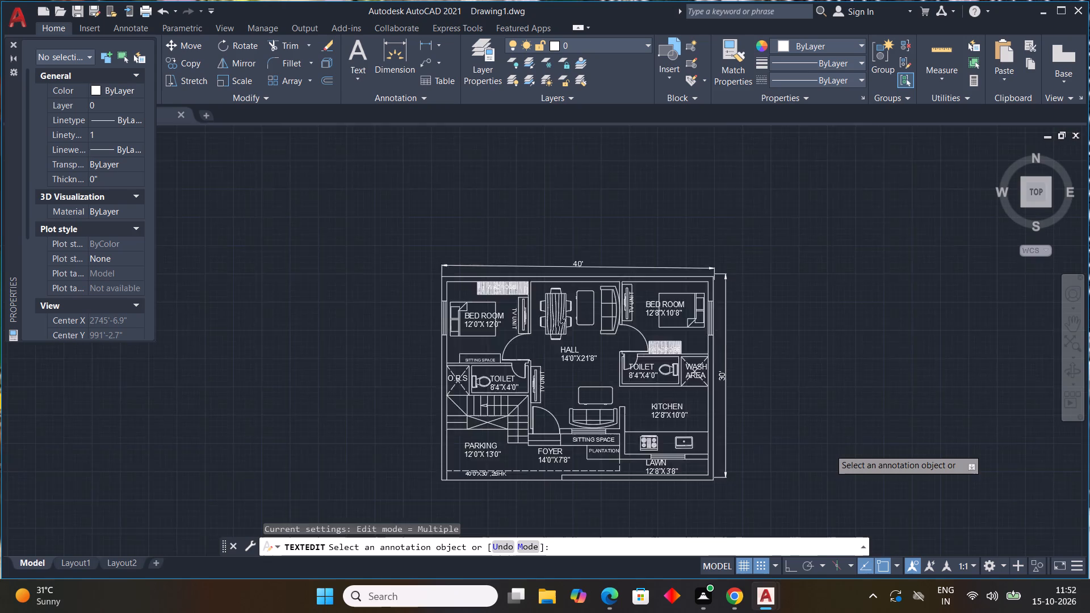
{"action": "middle_click_drag", "start_coordinate": [586, 502], "coordinate": [618, 419]}
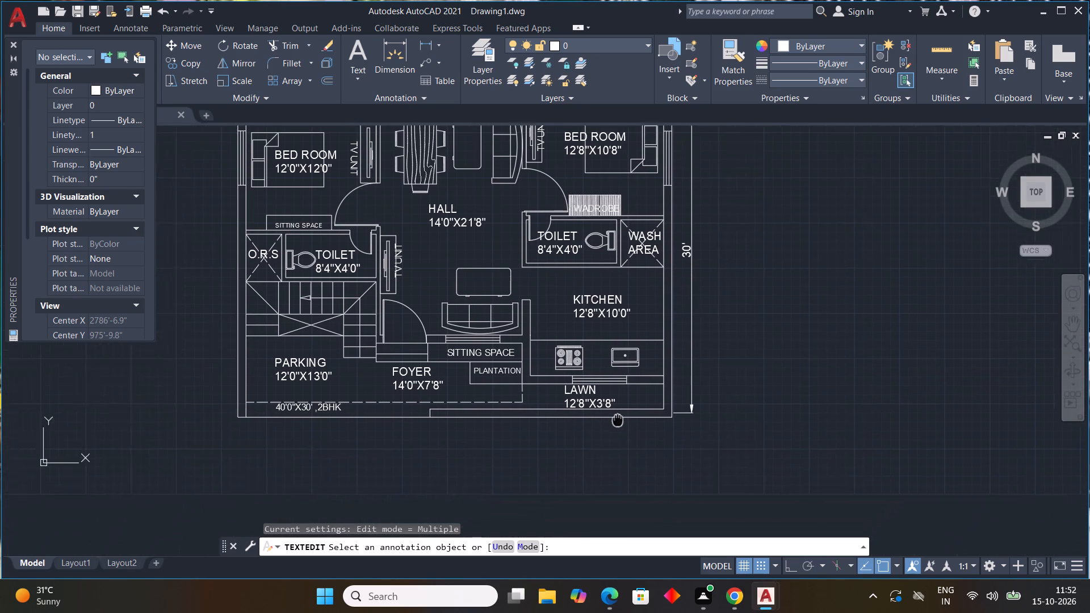
{"action": "middle_click_drag", "start_coordinate": [618, 419], "coordinate": [652, 407]}
{"action": "double_click", "coordinate": [354, 53]}
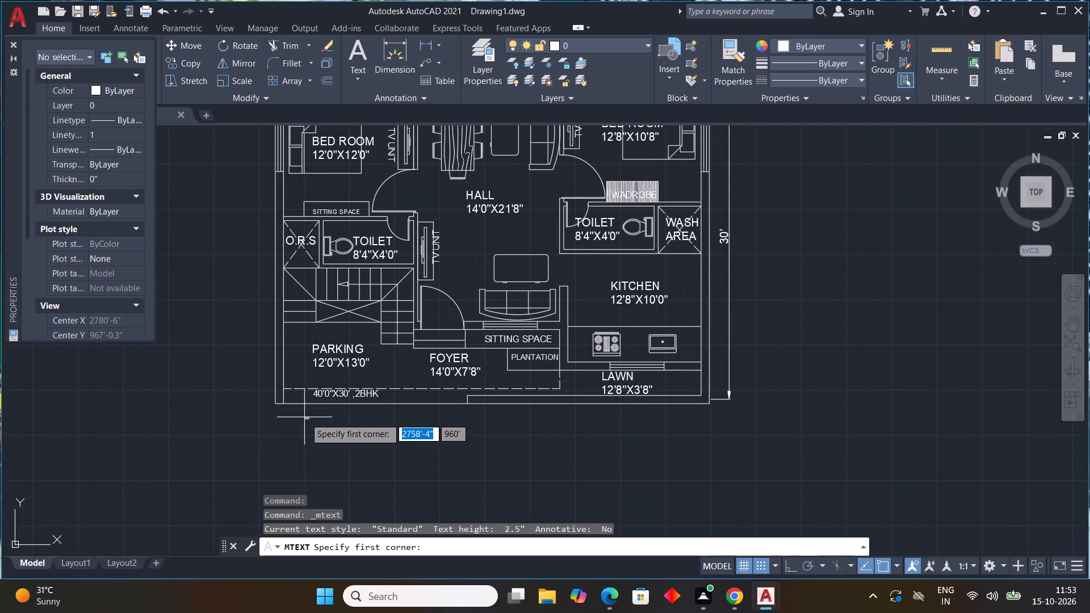
{"action": "left_click", "coordinate": [305, 418]}
{"action": "left_click", "coordinate": [571, 444]}
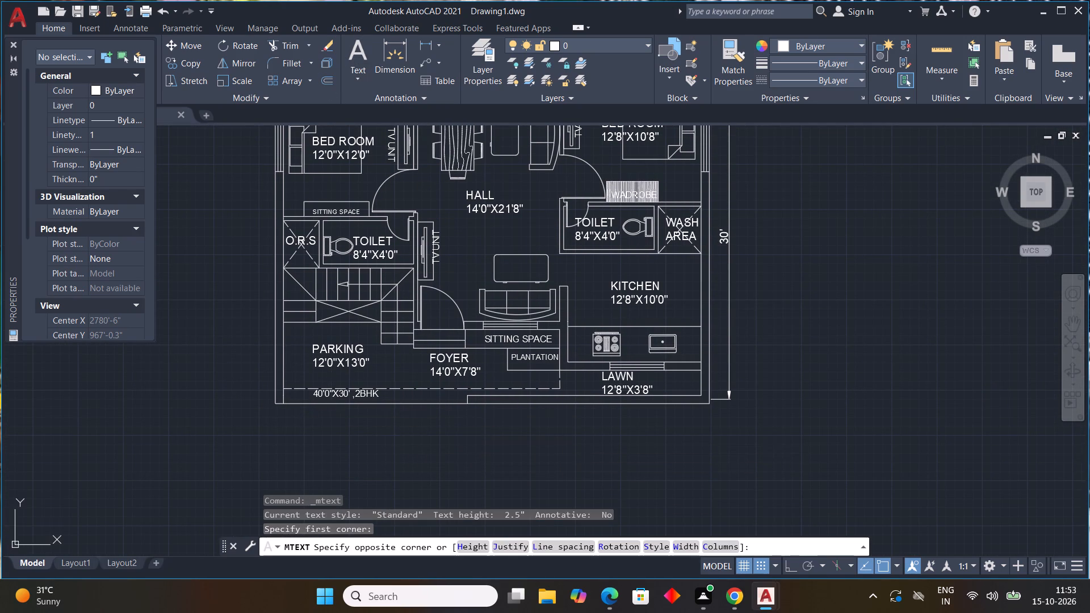
{"action": "type", "text": "GROUN"}
{"action": "type", "text": "D"}
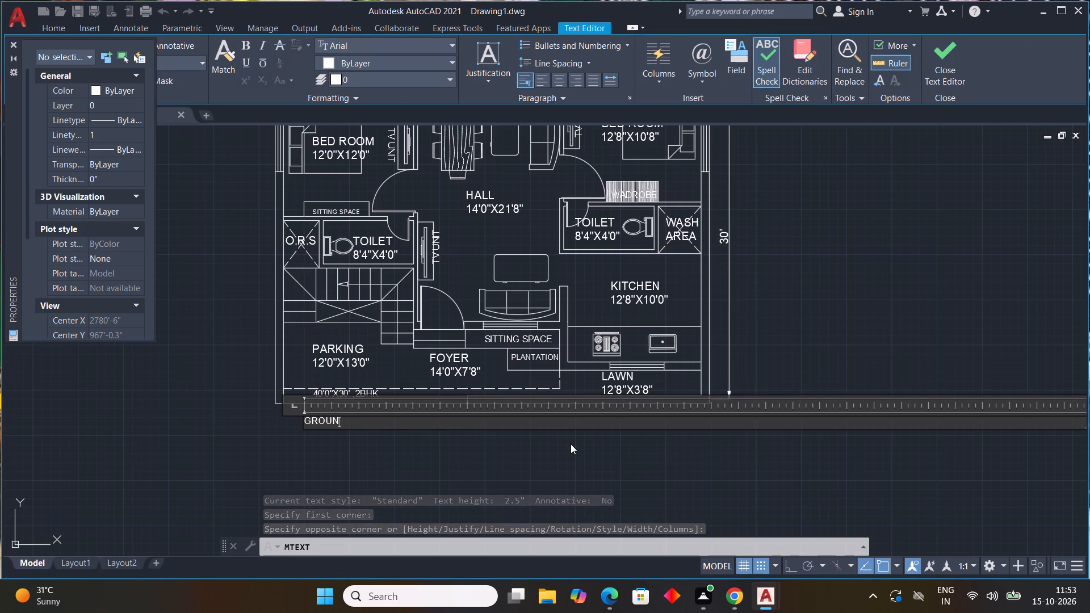
{"action": "key", "text": "space"}
{"action": "type", "text": "FLOOR"}
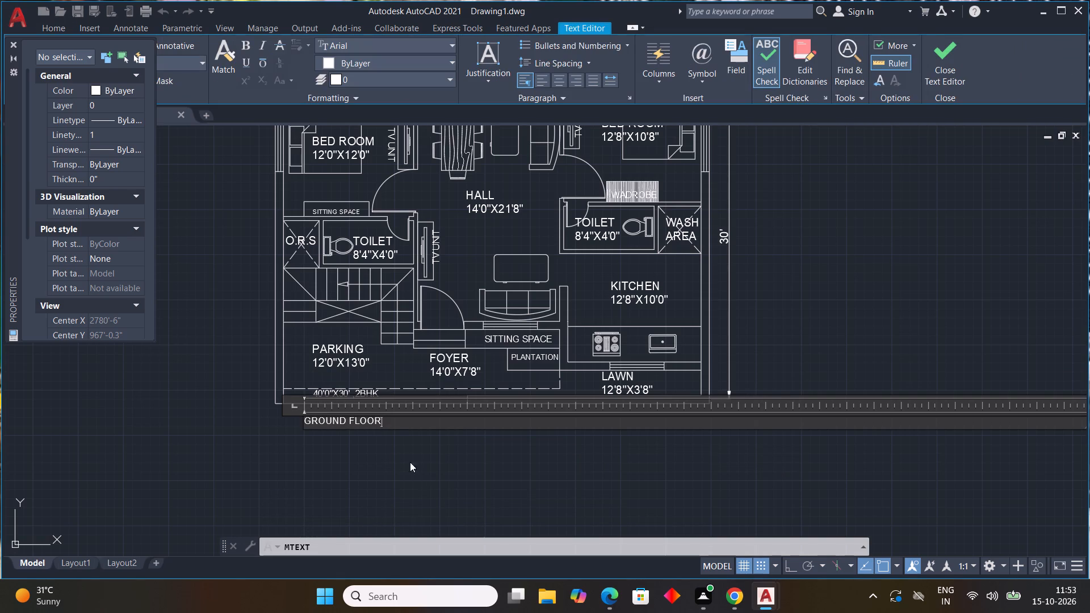
{"action": "left_click", "coordinate": [392, 454]}
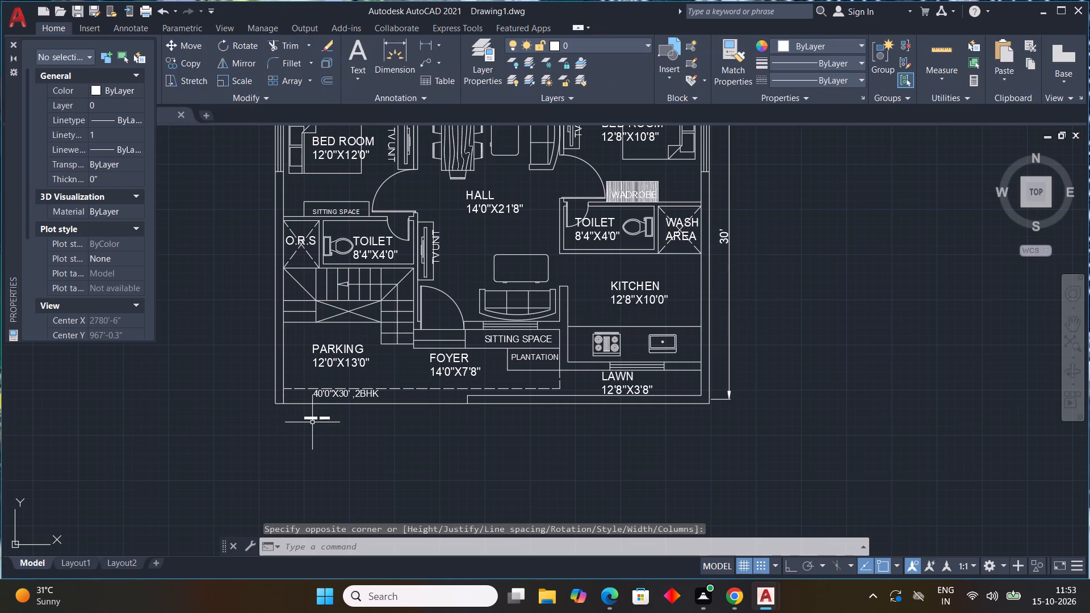
Set the text height of the GROUND FLOOR title below the plan to 1'.
{"action": "left_click", "coordinate": [312, 421]}
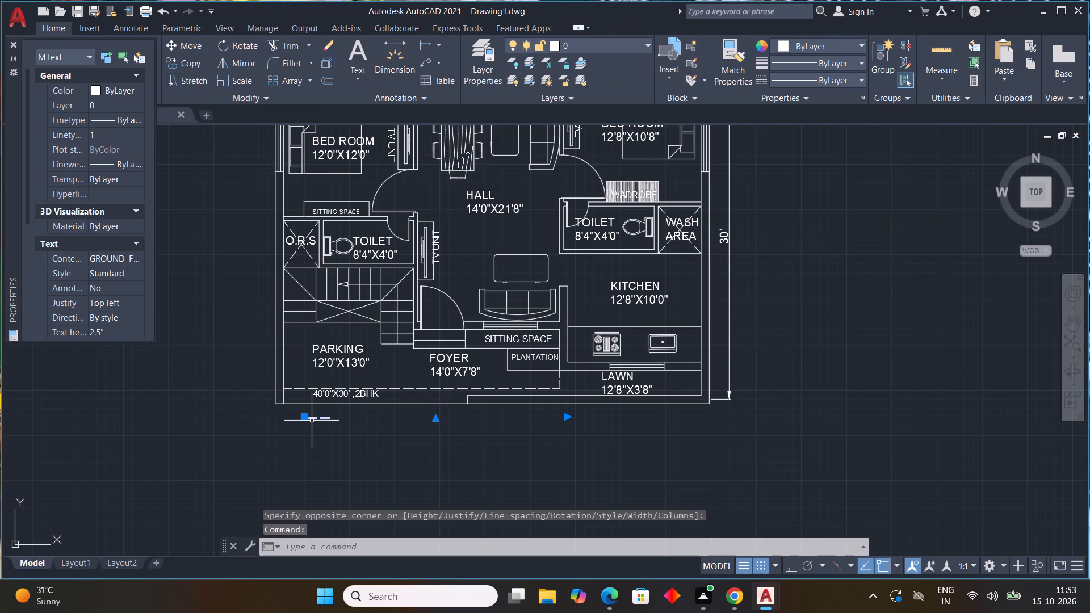
{"action": "right_click", "coordinate": [312, 421]}
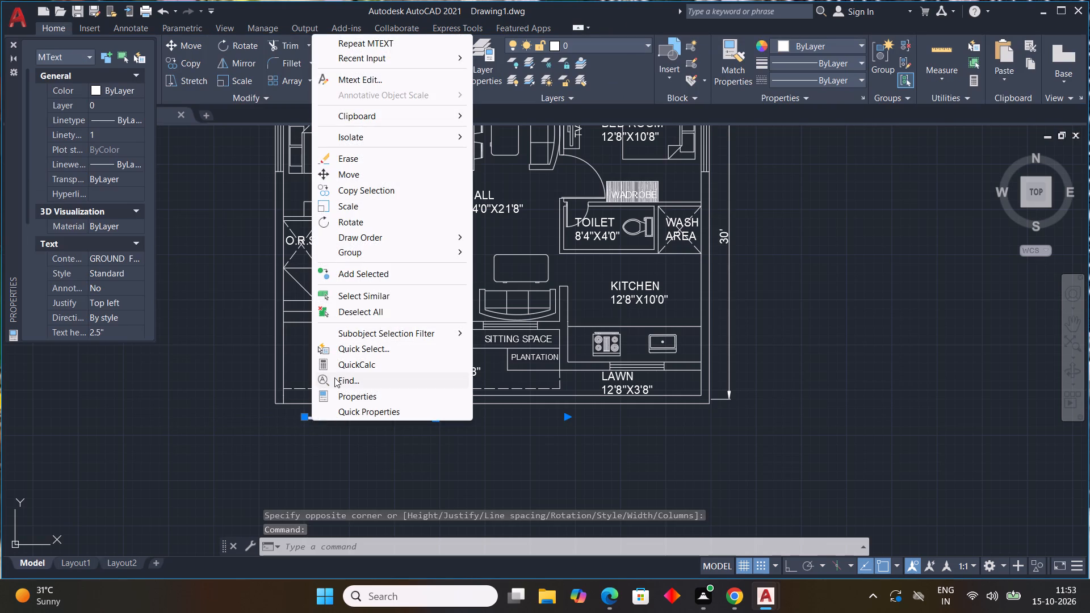
{"action": "left_click", "coordinate": [333, 394]}
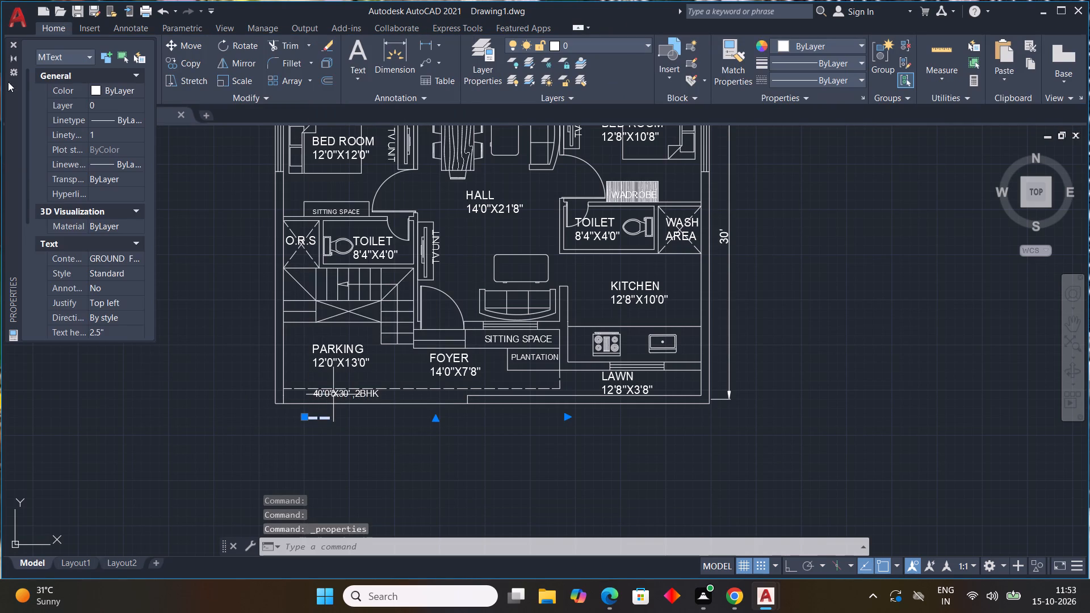
{"action": "scroll", "coordinate": [94, 141], "scroll_direction": "down", "scroll_amount": 4}
{"action": "scroll", "coordinate": [100, 132], "scroll_direction": "up", "scroll_amount": 2}
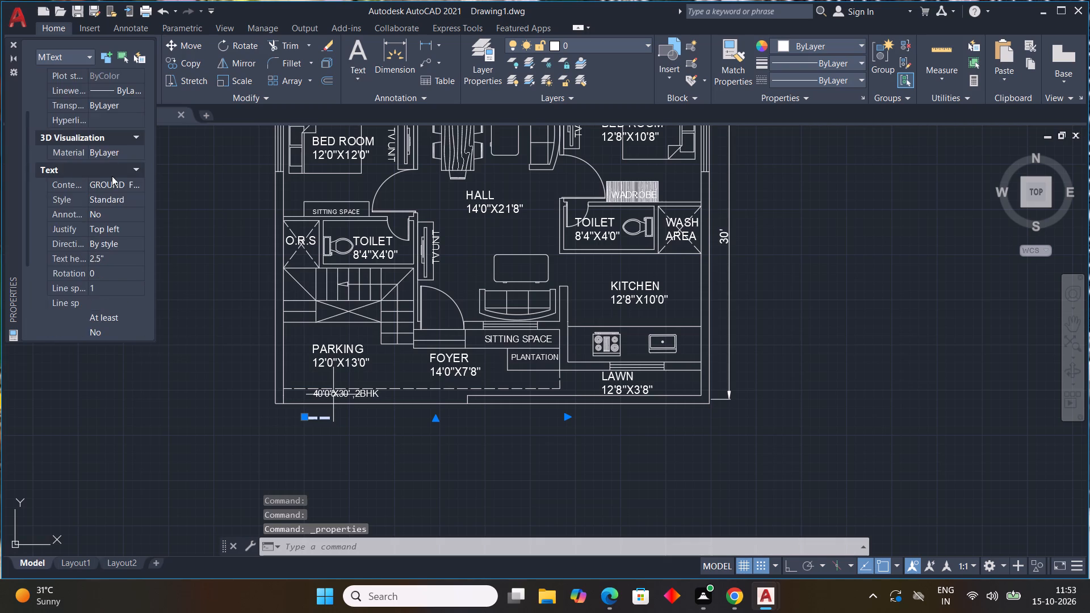
{"action": "scroll", "coordinate": [112, 176], "scroll_direction": "down", "scroll_amount": 3}
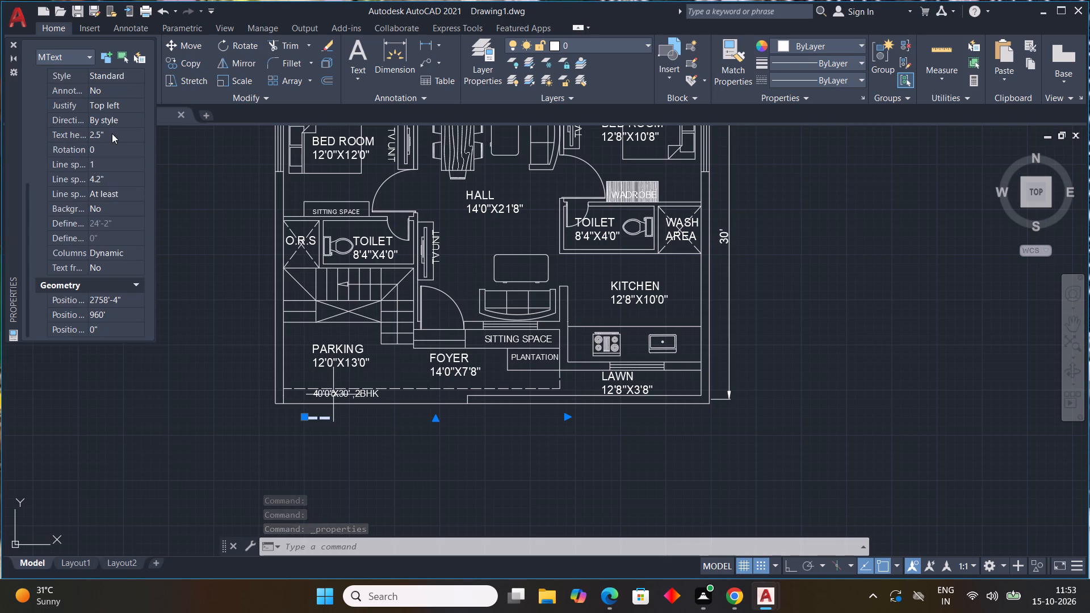
{"action": "left_click", "coordinate": [112, 133]}
{"action": "left_click_drag", "start_coordinate": [114, 134], "coordinate": [31, 136]}
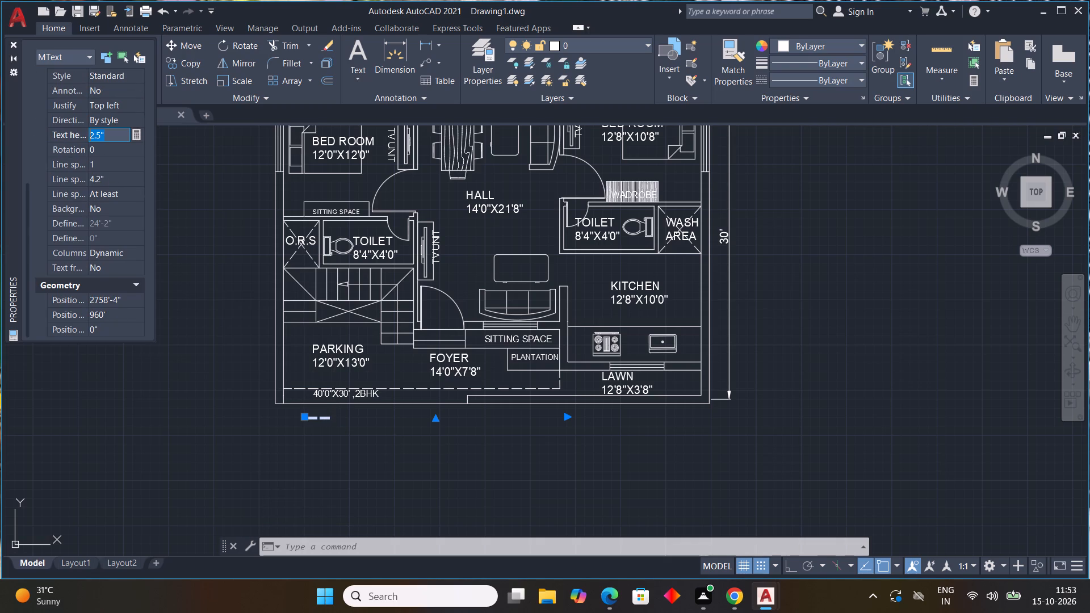
{"action": "type", "text": "1'"}
{"action": "key", "text": "Return"}
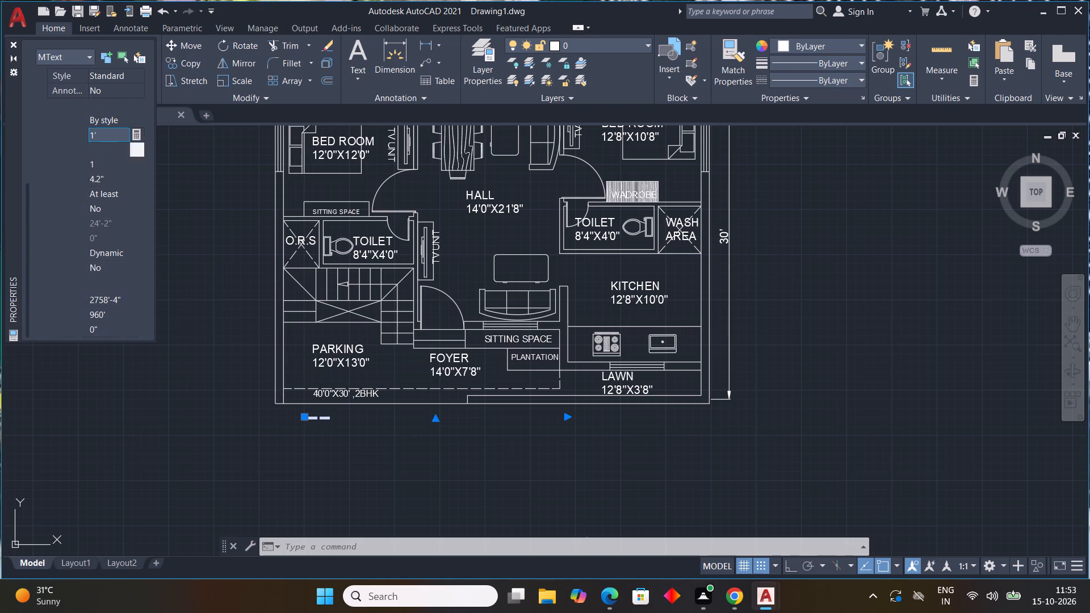
{"action": "key", "text": "Escape"}
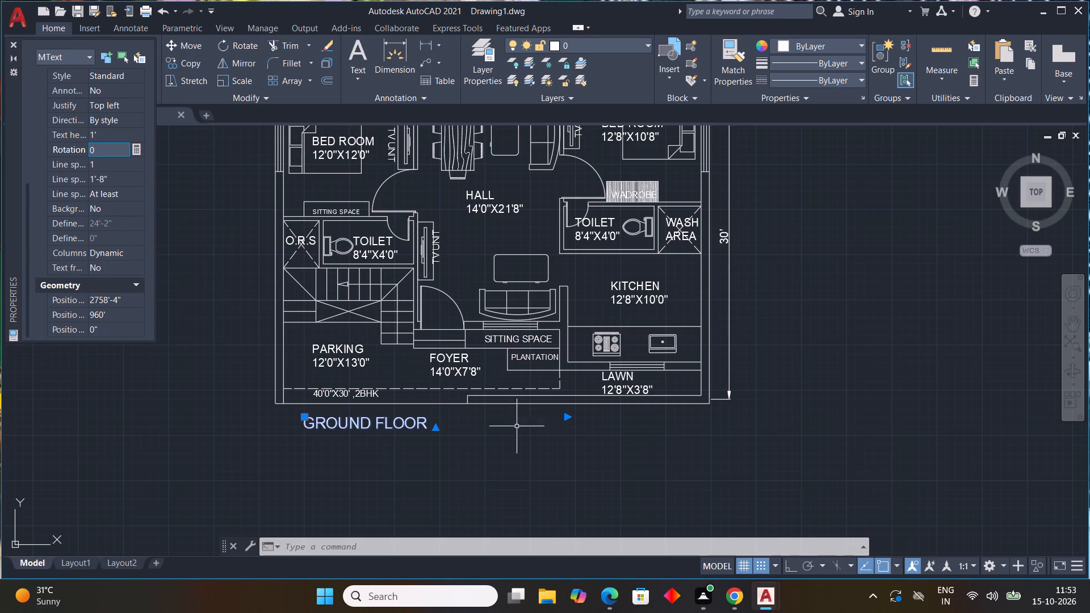
{"action": "scroll", "coordinate": [743, 531], "scroll_direction": "down", "scroll_amount": 1}
{"action": "key", "text": "Escape"}
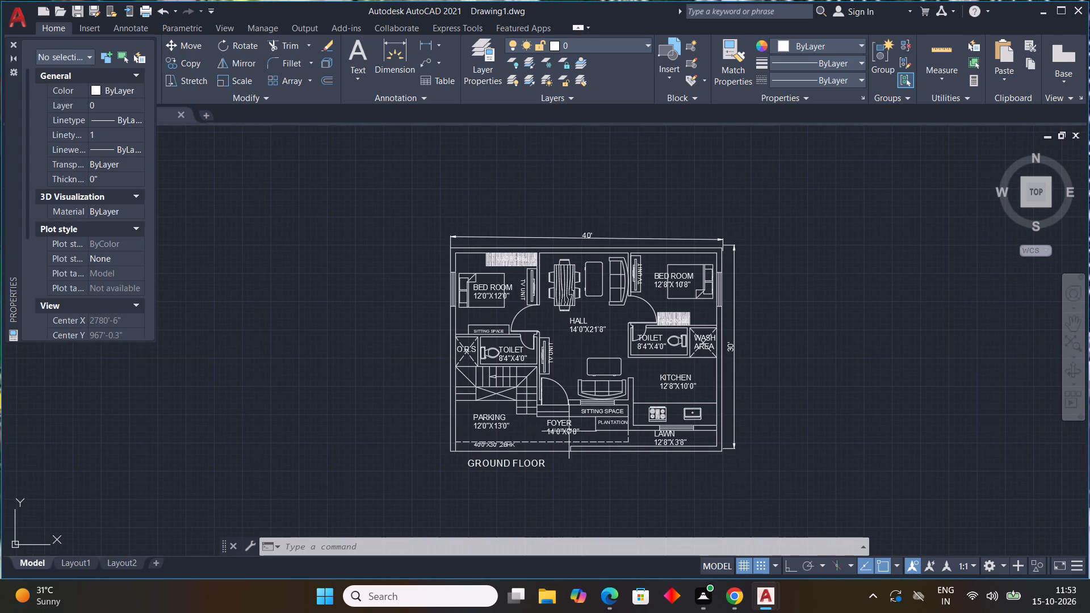
Trim the inner line of the right outer wall where the wall between kitchen and lawn meets it.
{"action": "scroll", "coordinate": [456, 400], "scroll_direction": "up", "scroll_amount": 3}
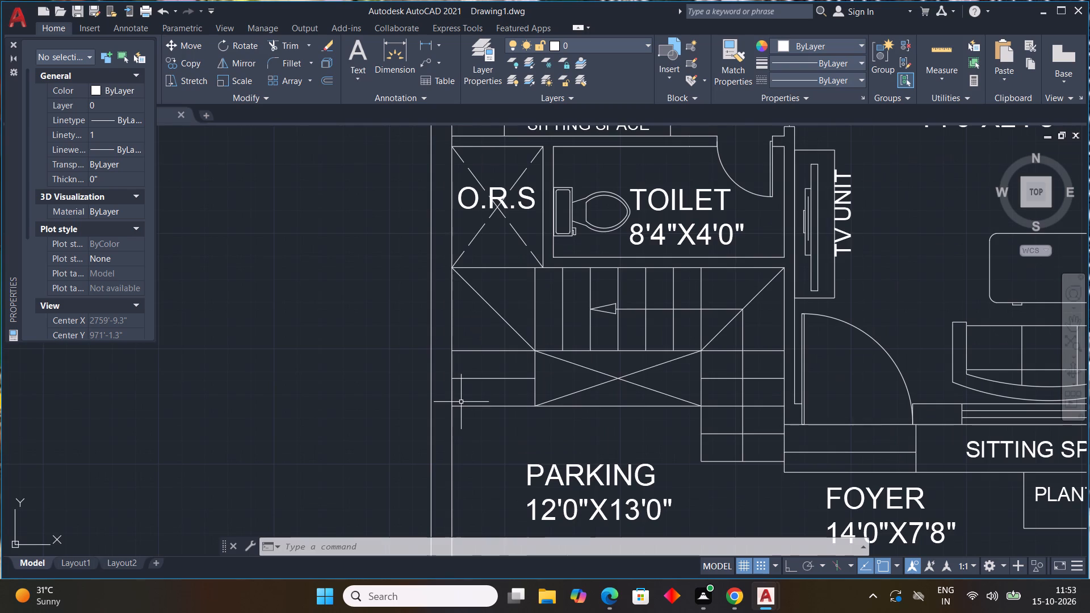
{"action": "scroll", "coordinate": [461, 402], "scroll_direction": "down", "scroll_amount": 3}
{"action": "scroll", "coordinate": [696, 473], "scroll_direction": "up", "scroll_amount": 1}
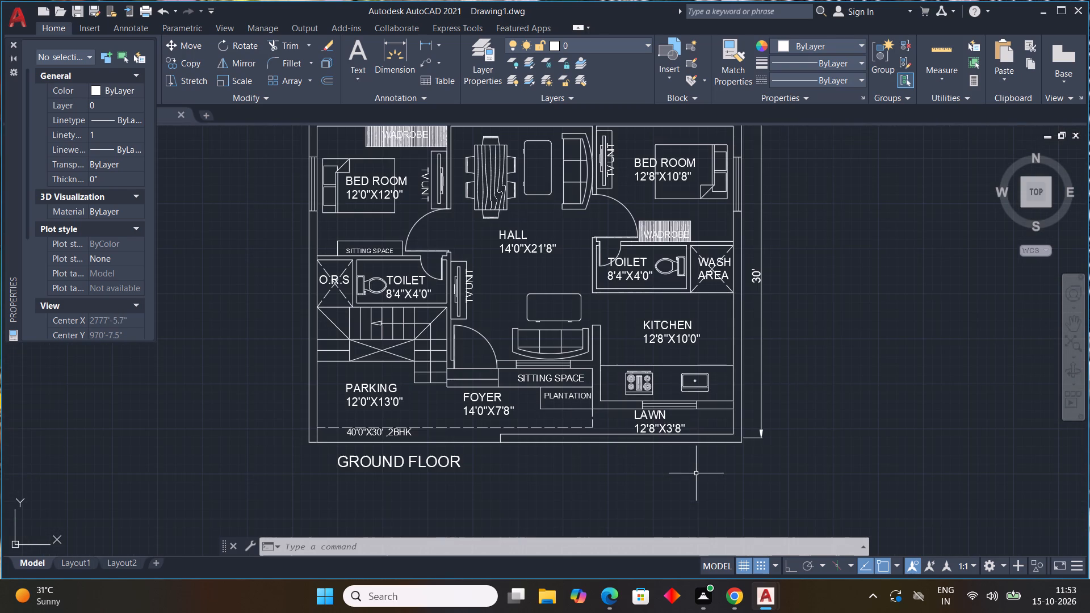
{"action": "scroll", "coordinate": [739, 464], "scroll_direction": "down", "scroll_amount": 2}
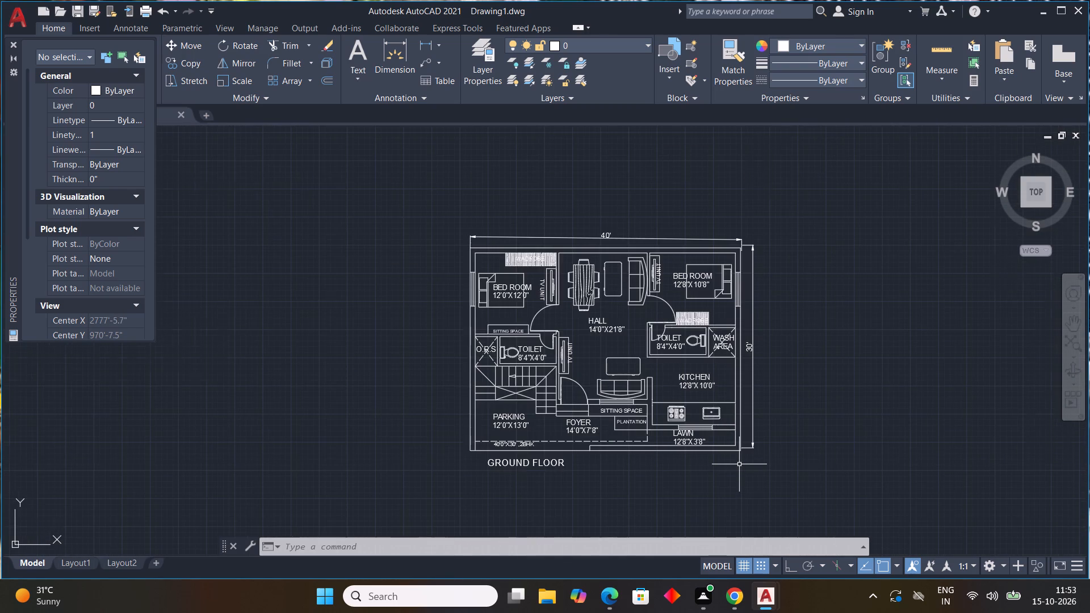
{"action": "scroll", "coordinate": [742, 464], "scroll_direction": "up", "scroll_amount": 2}
{"action": "type", "text": "TR"}
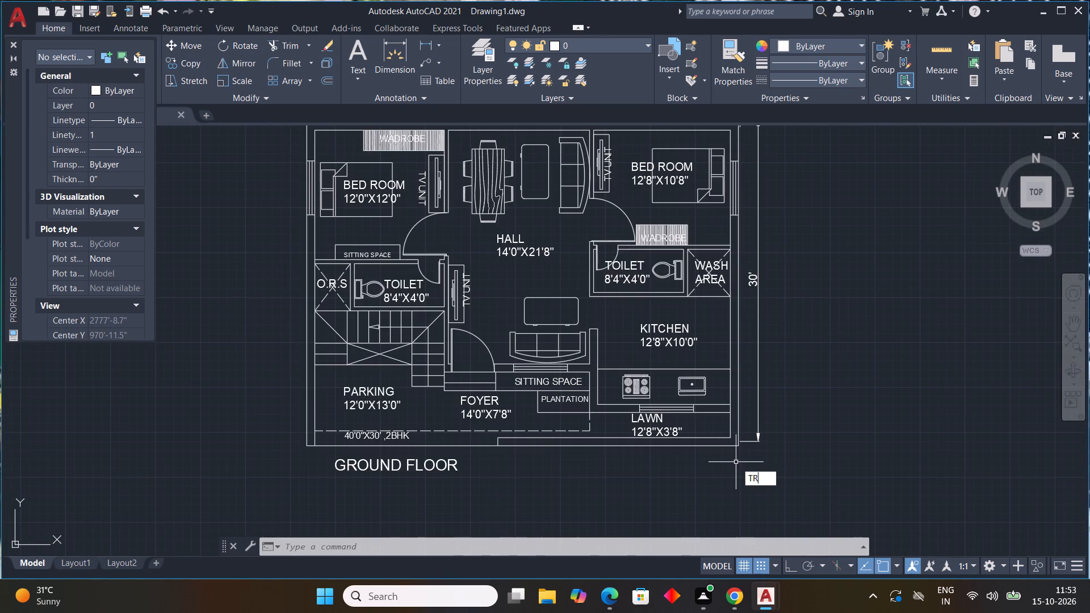
{"action": "key", "text": "space"}
{"action": "scroll", "coordinate": [739, 401], "scroll_direction": "up", "scroll_amount": 3}
{"action": "left_click", "coordinate": [701, 440]}
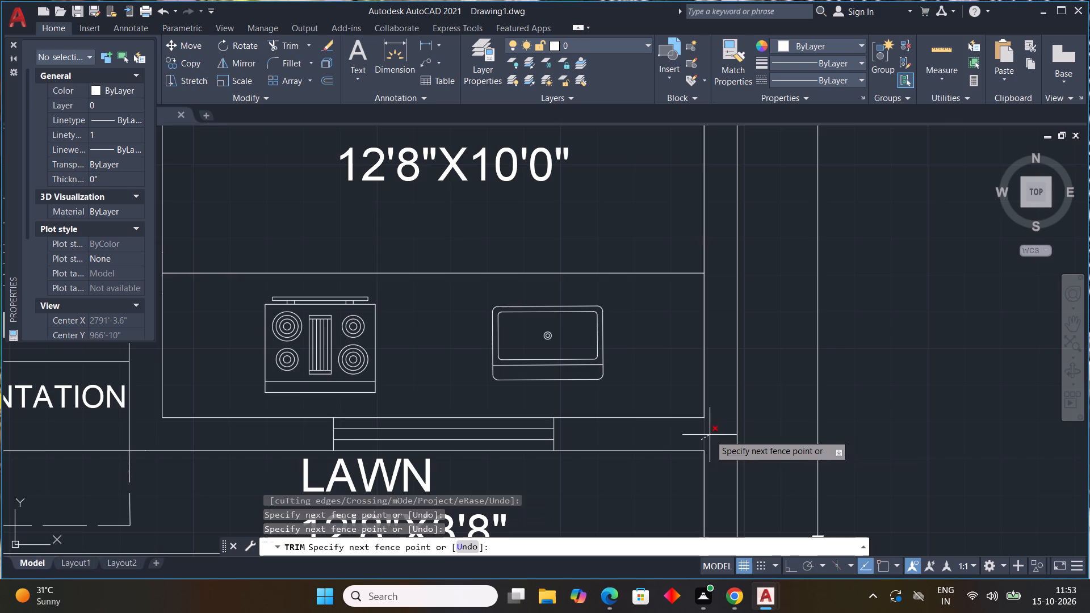
{"action": "left_click", "coordinate": [710, 435]}
{"action": "scroll", "coordinate": [726, 438], "scroll_direction": "down", "scroll_amount": 3}
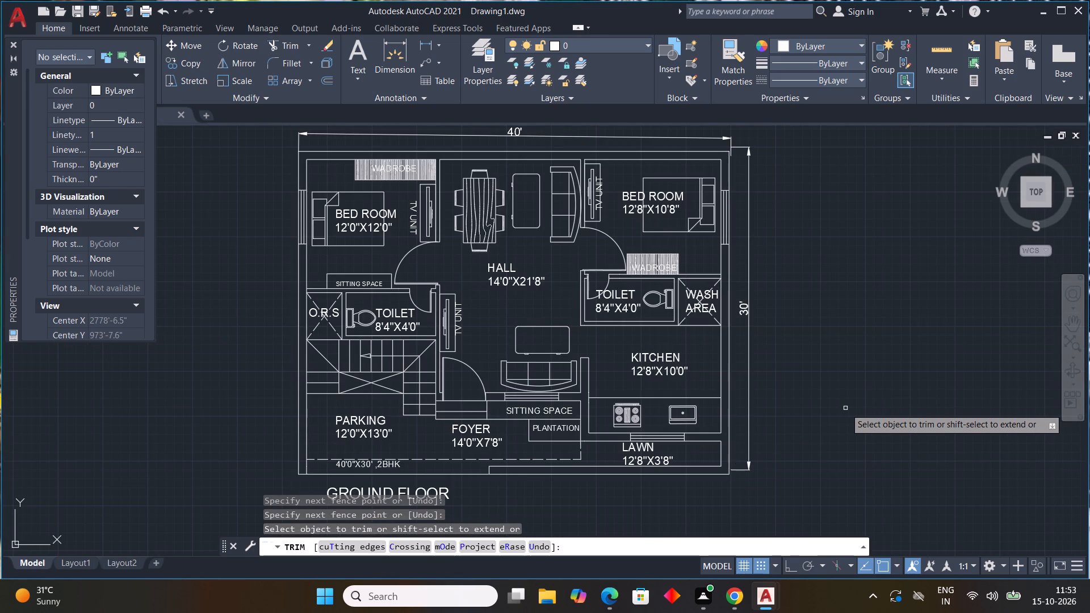
{"action": "key", "text": "Escape"}
{"action": "key", "text": "Escape"}
{"action": "key", "text": "Escape"}
{"action": "key", "text": "Escape"}
{"action": "key", "text": "Escape"}
{"action": "key", "text": "Escape"}
{"action": "key", "text": "Escape"}
{"action": "key", "text": "Escape"}
{"action": "key", "text": "Escape"}
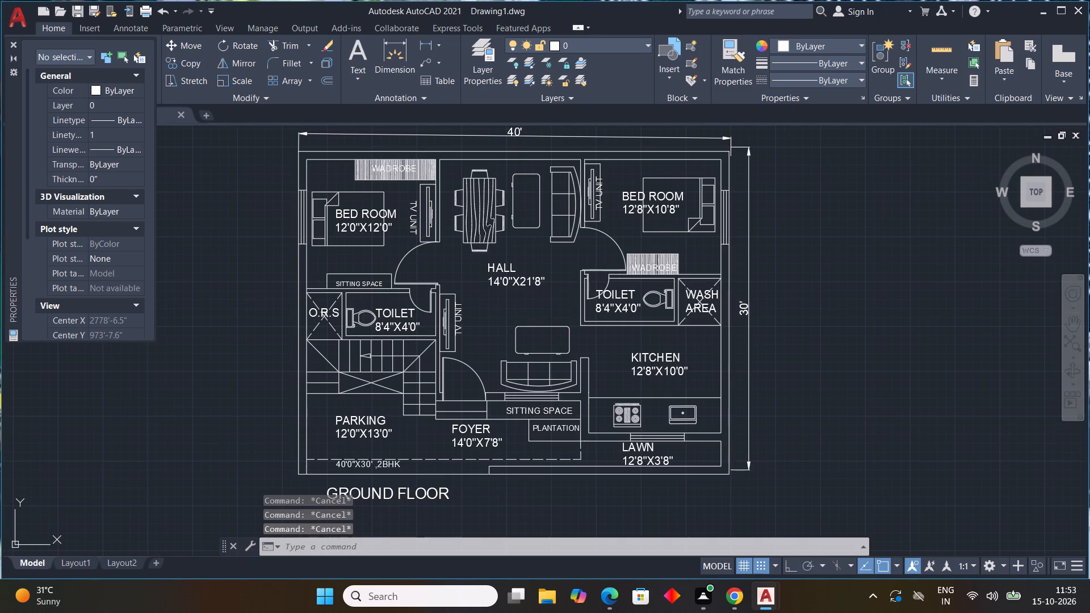
Trim the inner outer-wall lines at the toilet wall junctions, beside the O.R.S on one side and the wash area on the other.
{"action": "type", "text": "TR"}
{"action": "key", "text": "space"}
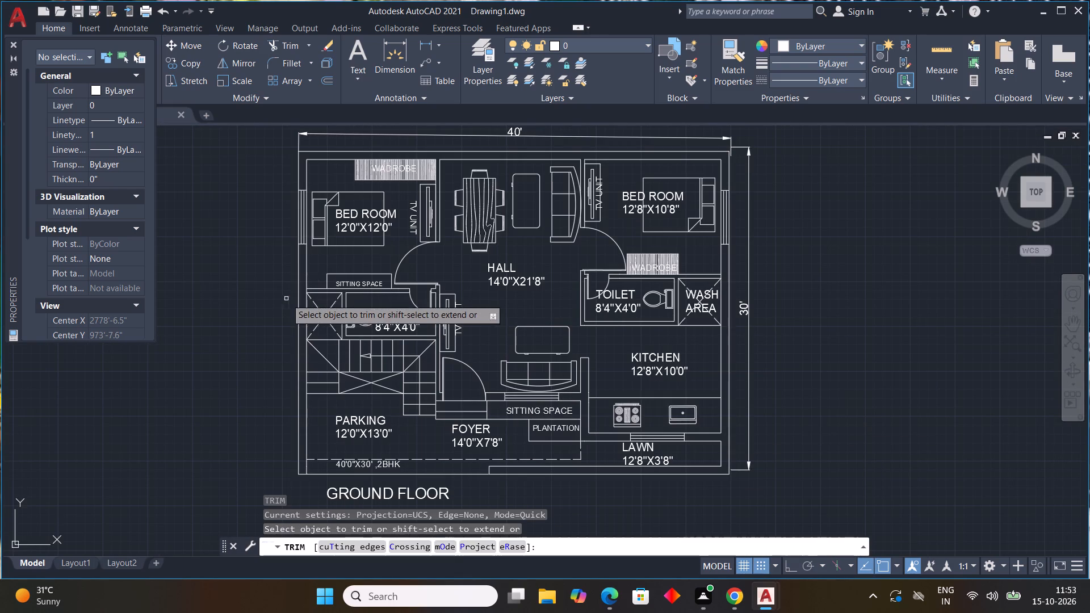
{"action": "scroll", "coordinate": [306, 287], "scroll_direction": "up", "scroll_amount": 3}
{"action": "left_click", "coordinate": [302, 301]}
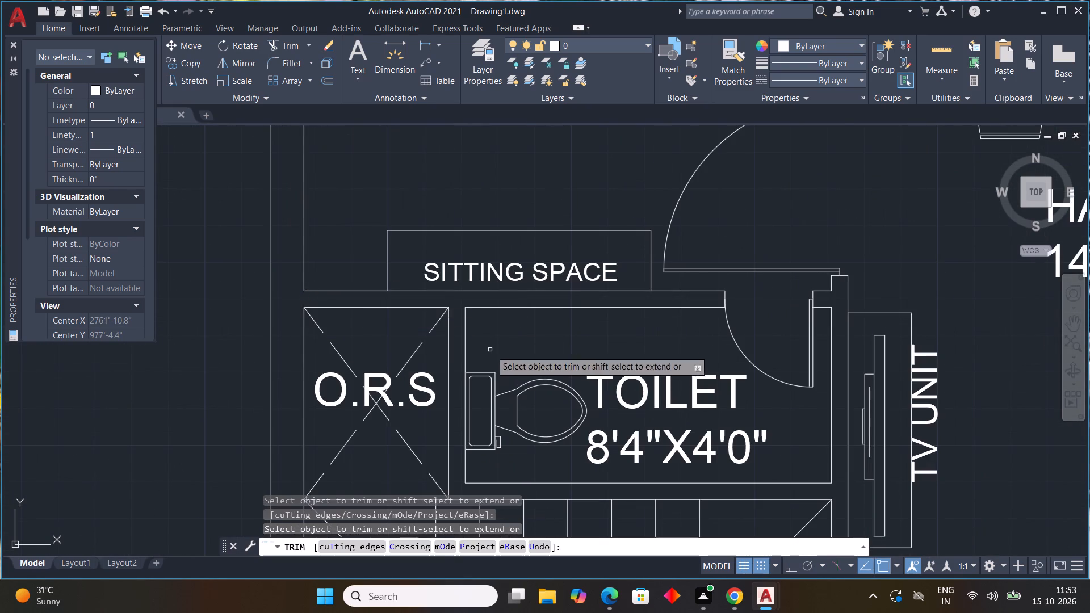
{"action": "scroll", "coordinate": [488, 358], "scroll_direction": "down", "scroll_amount": 3}
{"action": "scroll", "coordinate": [854, 338], "scroll_direction": "up", "scroll_amount": 1}
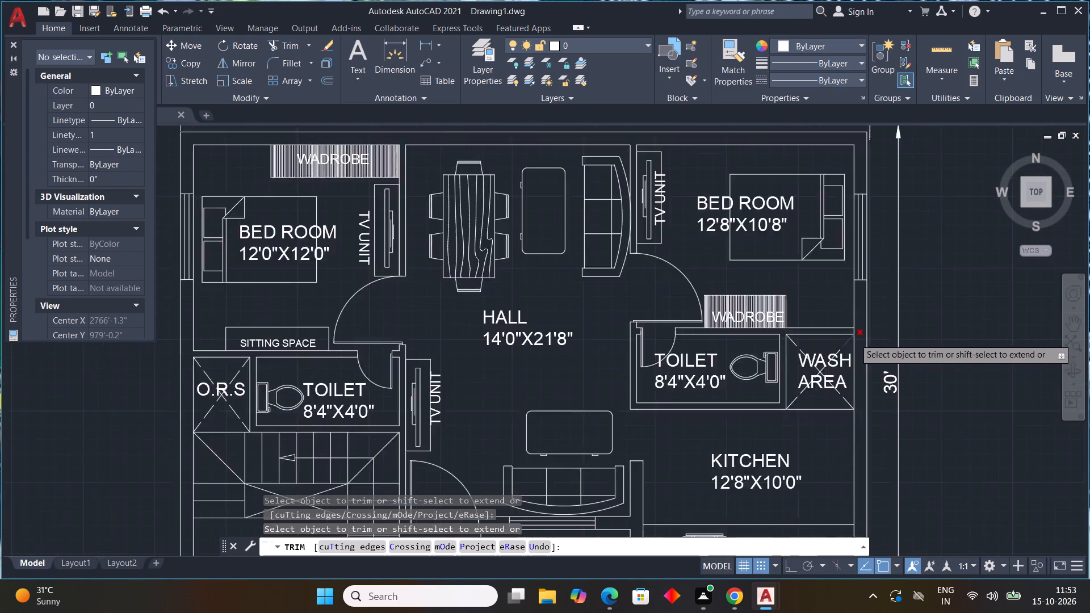
{"action": "scroll", "coordinate": [854, 338], "scroll_direction": "up", "scroll_amount": 2}
{"action": "left_click", "coordinate": [854, 321]}
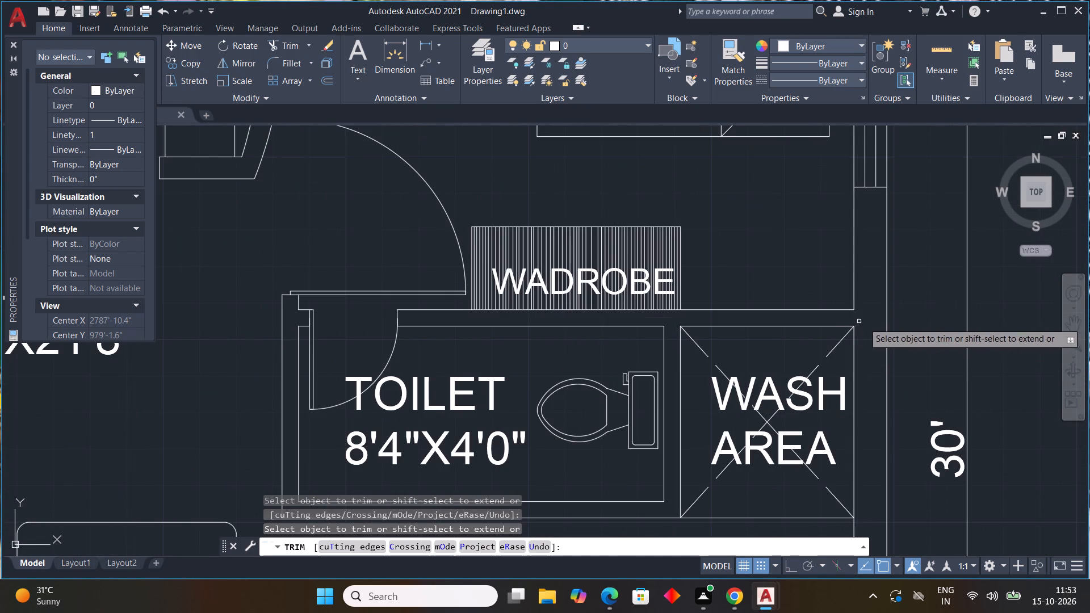
{"action": "scroll", "coordinate": [903, 356], "scroll_direction": "down", "scroll_amount": 2}
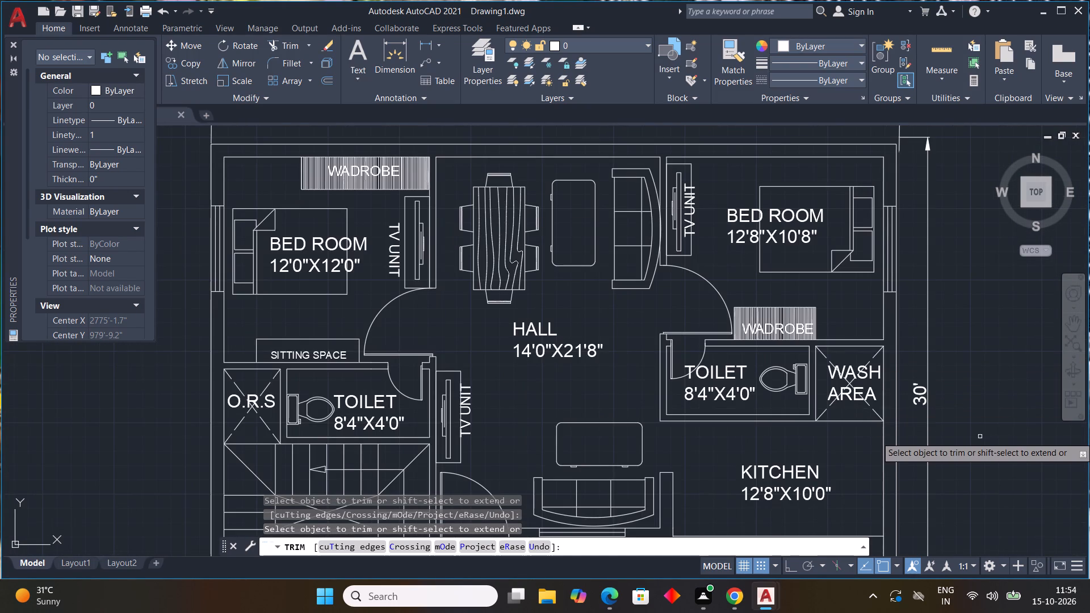
{"action": "key", "text": "Escape"}
{"action": "key", "text": "Escape"}
{"action": "key", "text": "Escape"}
{"action": "key", "text": "Escape"}
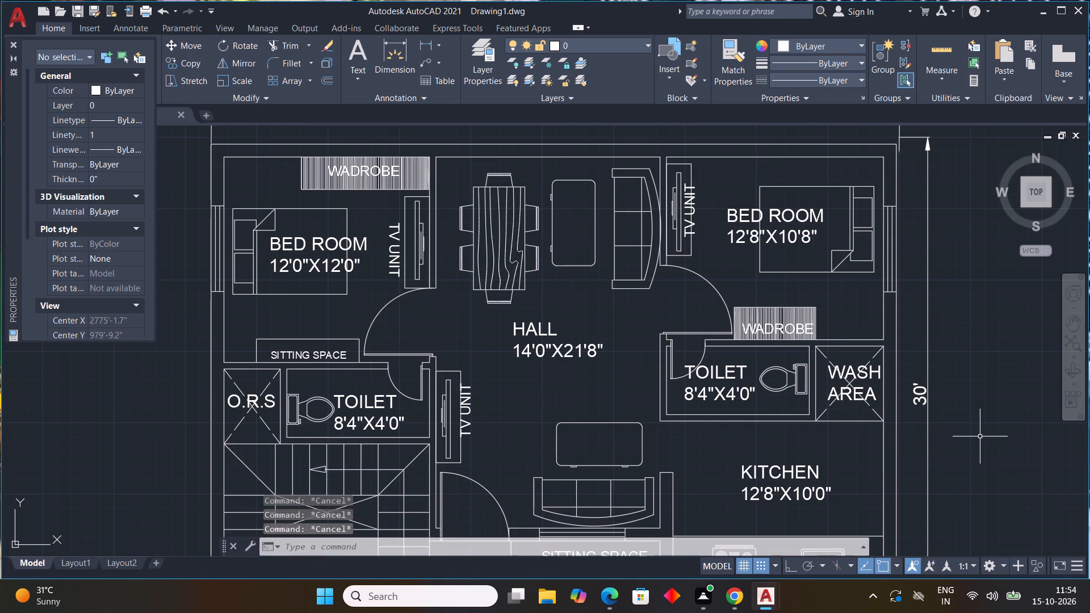
Hatch the top wall with its bedroom partitions, and the left outer wall with its toilet walls, in SOLID with colour 205,32,39.
{"action": "key", "text": "Escape"}
{"action": "type", "text": "H"}
{"action": "key", "text": "space"}
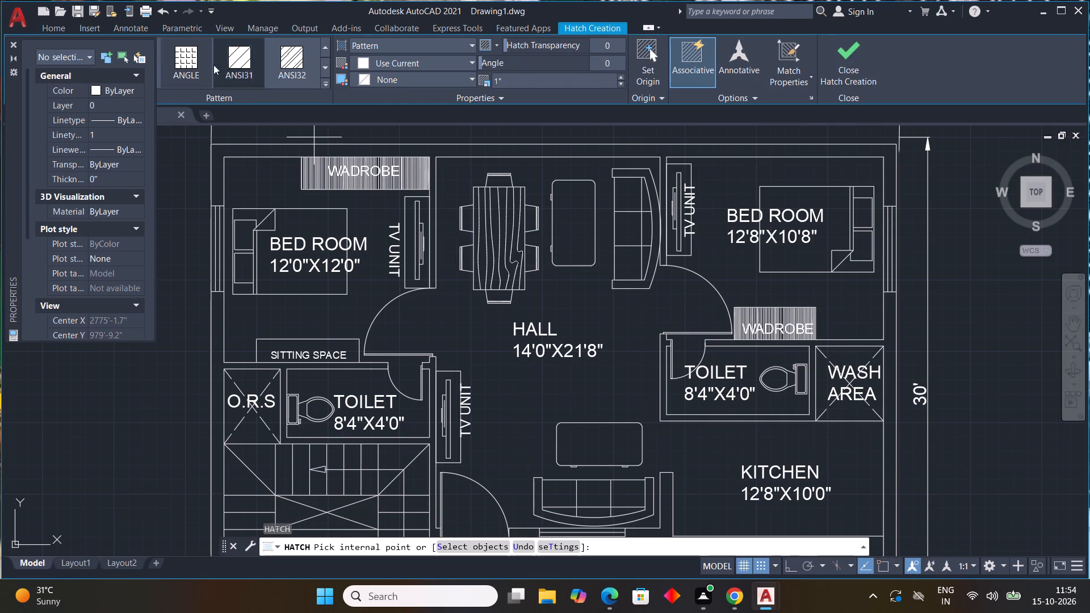
{"action": "left_click", "coordinate": [324, 82]}
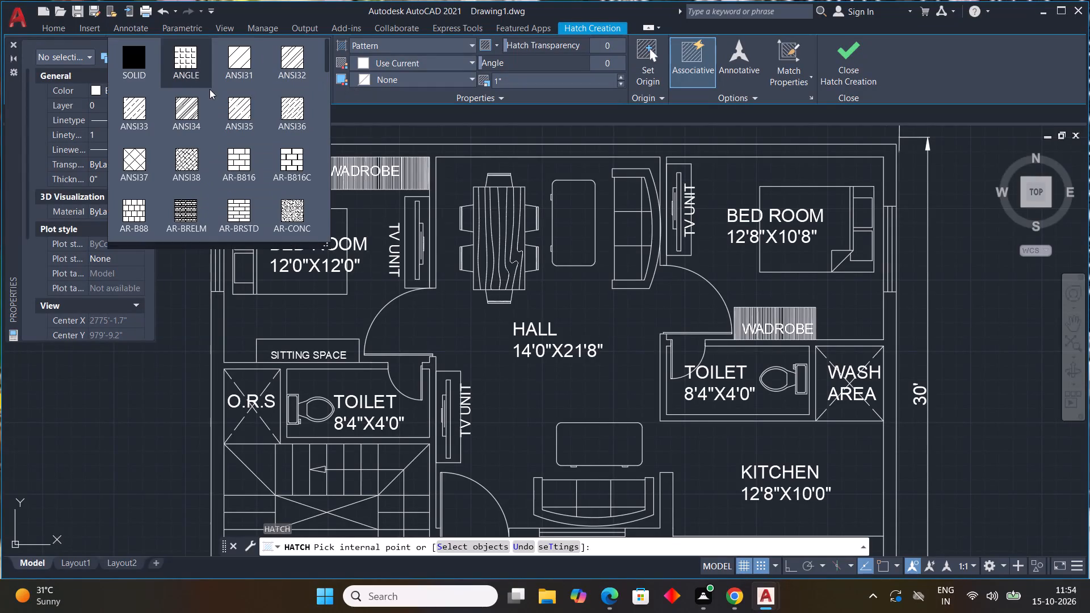
{"action": "left_click", "coordinate": [131, 56]}
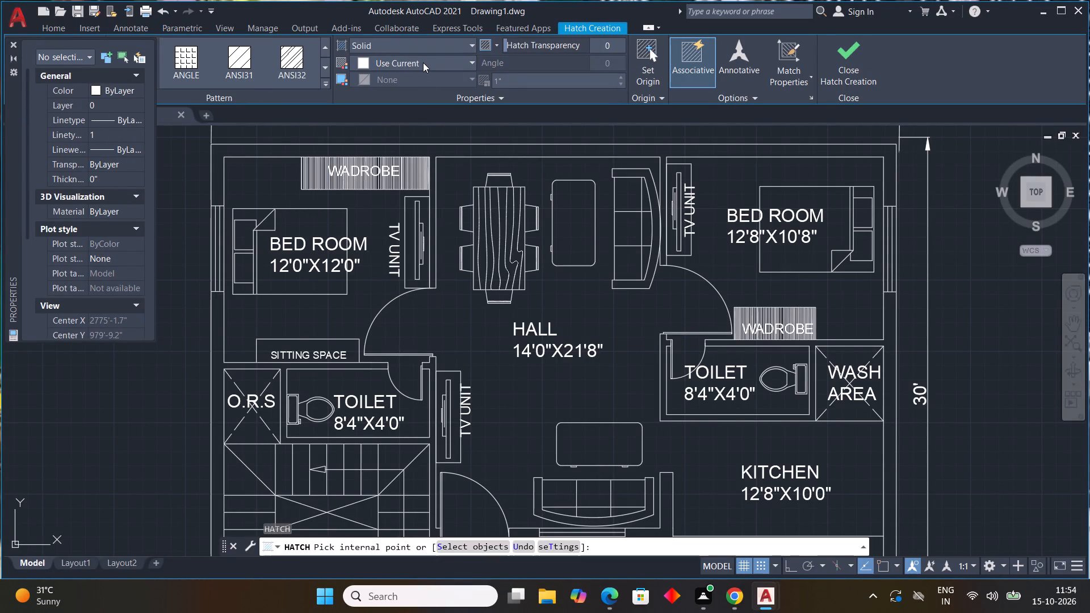
{"action": "left_click", "coordinate": [423, 62]}
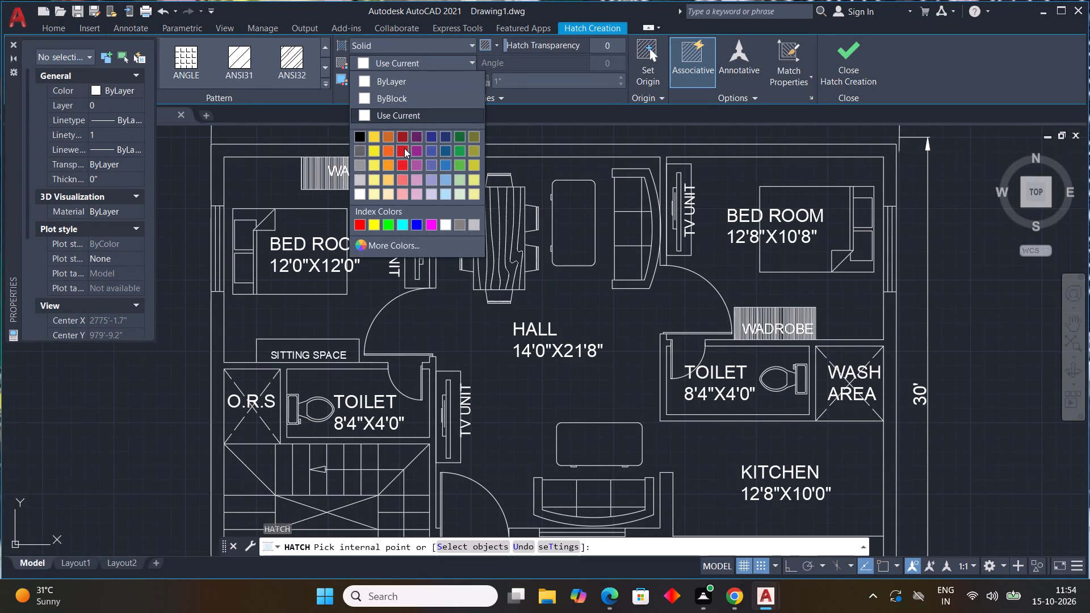
{"action": "left_click", "coordinate": [404, 149]}
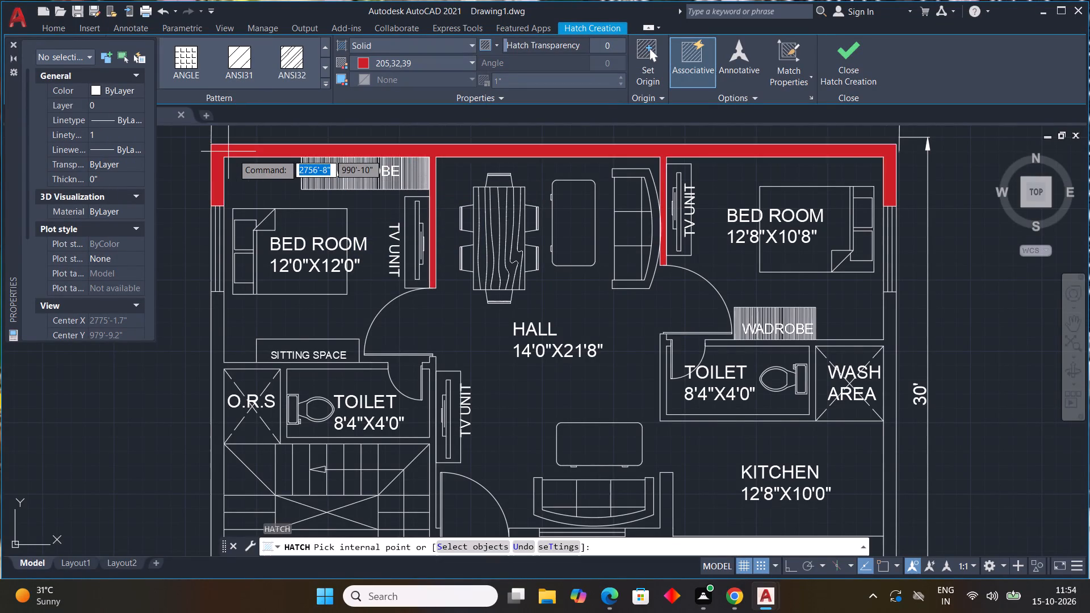
{"action": "left_click", "coordinate": [233, 154]}
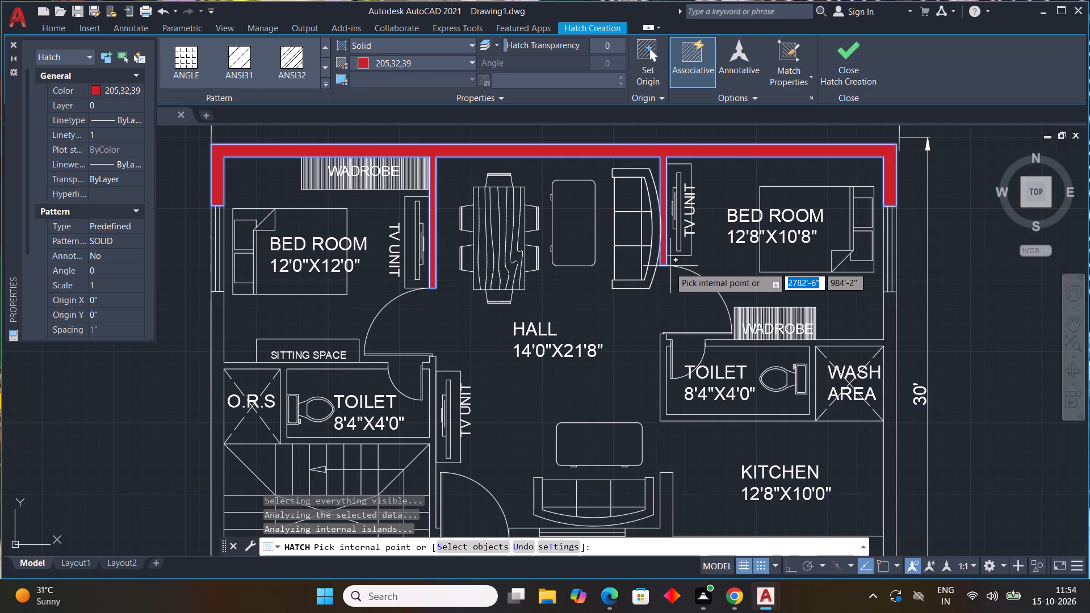
{"action": "middle_click_drag", "start_coordinate": [269, 319], "coordinate": [359, 289]}
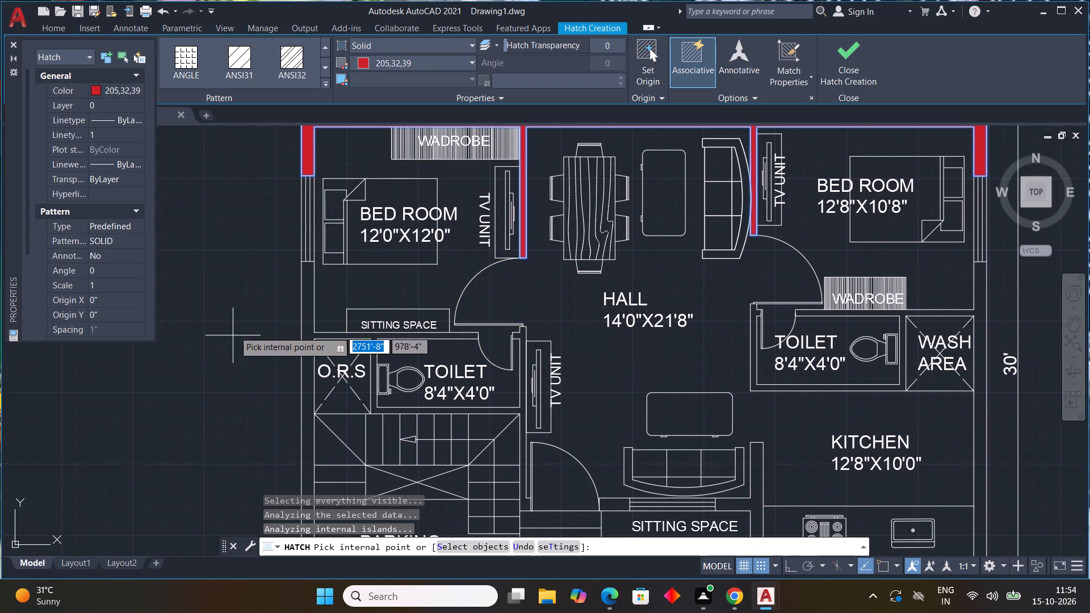
{"action": "left_click", "coordinate": [299, 323]}
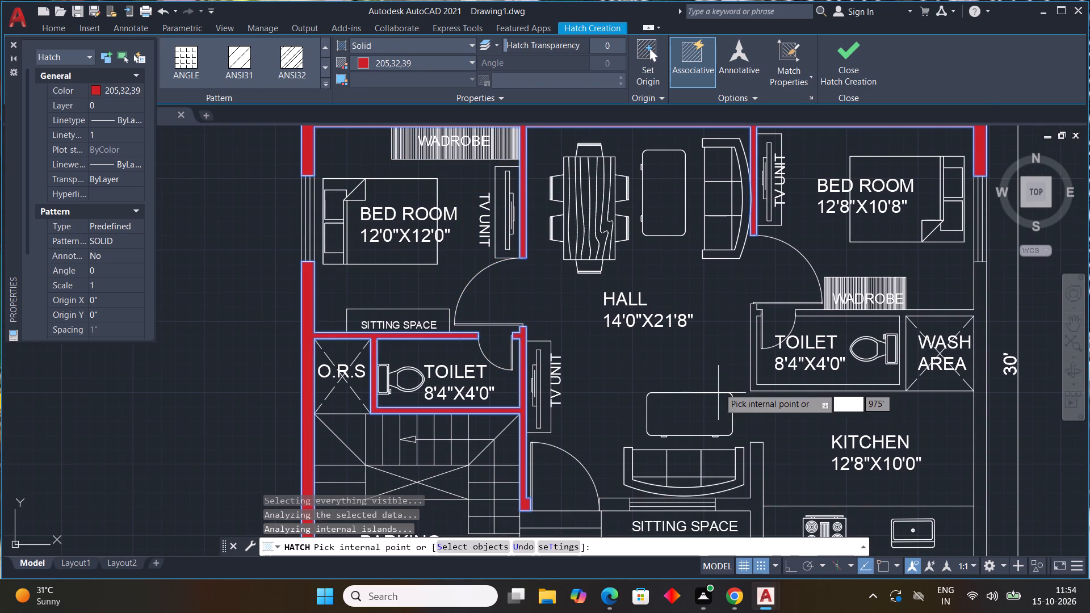
Add the right outer wall with its connected toilet, kitchen and lawn walls to the solid red hatch.
{"action": "scroll", "coordinate": [715, 387], "scroll_direction": "down", "scroll_amount": 2}
{"action": "scroll", "coordinate": [833, 462], "scroll_direction": "up", "scroll_amount": 2}
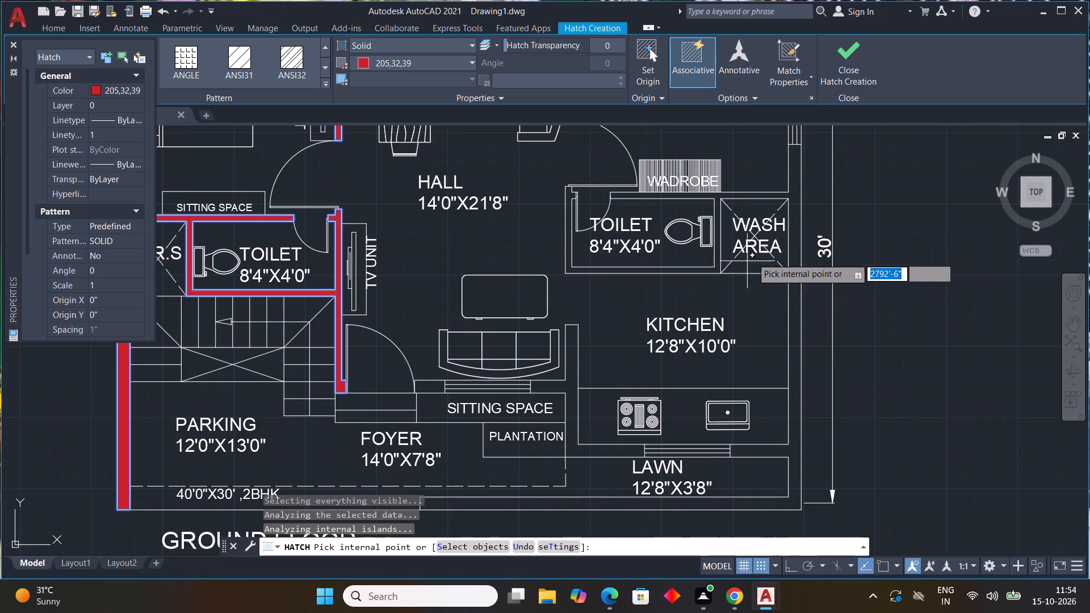
{"action": "scroll", "coordinate": [708, 195], "scroll_direction": "up", "scroll_amount": 3}
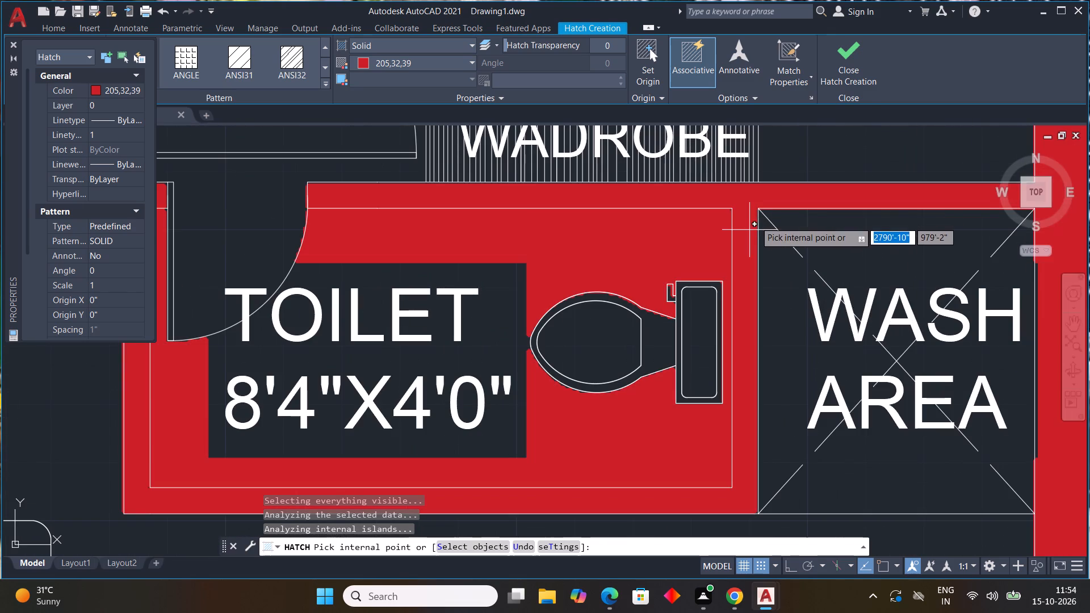
{"action": "scroll", "coordinate": [799, 295], "scroll_direction": "down", "scroll_amount": 2}
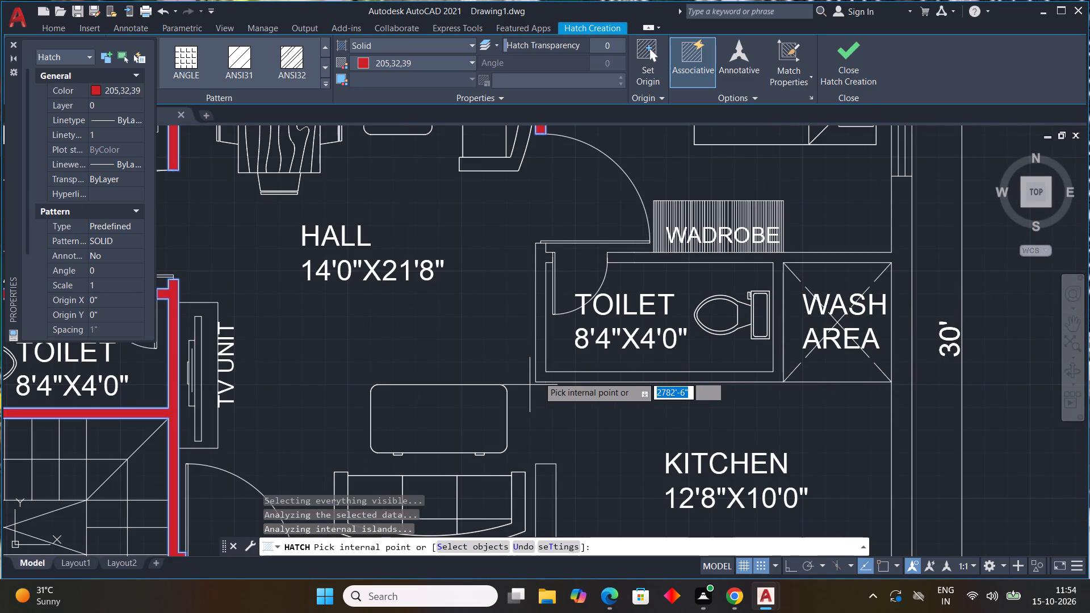
{"action": "scroll", "coordinate": [537, 366], "scroll_direction": "up", "scroll_amount": 2}
{"action": "scroll", "coordinate": [544, 390], "scroll_direction": "down", "scroll_amount": 4}
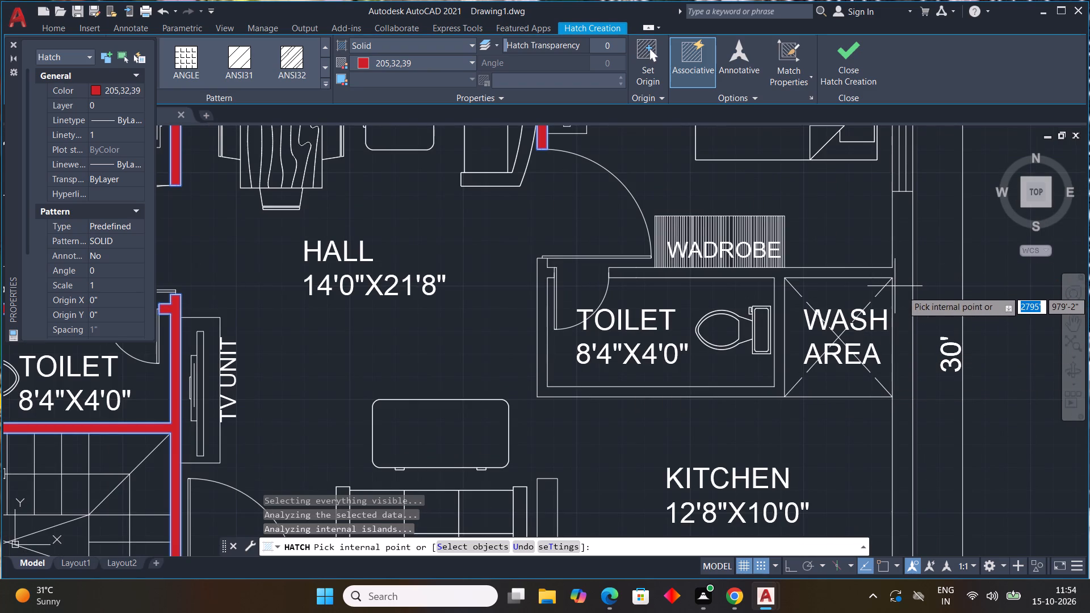
{"action": "left_click", "coordinate": [902, 291]}
{"action": "scroll", "coordinate": [948, 336], "scroll_direction": "down", "scroll_amount": 3}
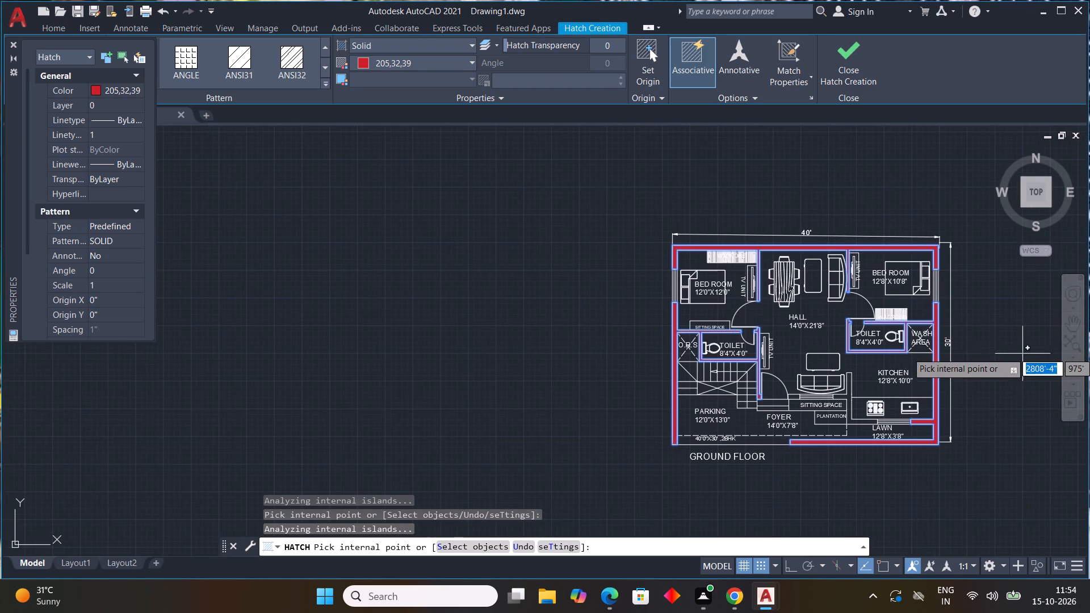
Add the wall between hall and kitchen, with its stub at the sitting space and lawn-side return, to the solid red hatch.
{"action": "middle_click_drag", "start_coordinate": [989, 351], "coordinate": [856, 392]}
{"action": "scroll", "coordinate": [882, 425], "scroll_direction": "up", "scroll_amount": 2}
{"action": "scroll", "coordinate": [882, 425], "scroll_direction": "down", "scroll_amount": 2}
{"action": "scroll", "coordinate": [882, 425], "scroll_direction": "up", "scroll_amount": 3}
{"action": "scroll", "coordinate": [882, 424], "scroll_direction": "down", "scroll_amount": 3}
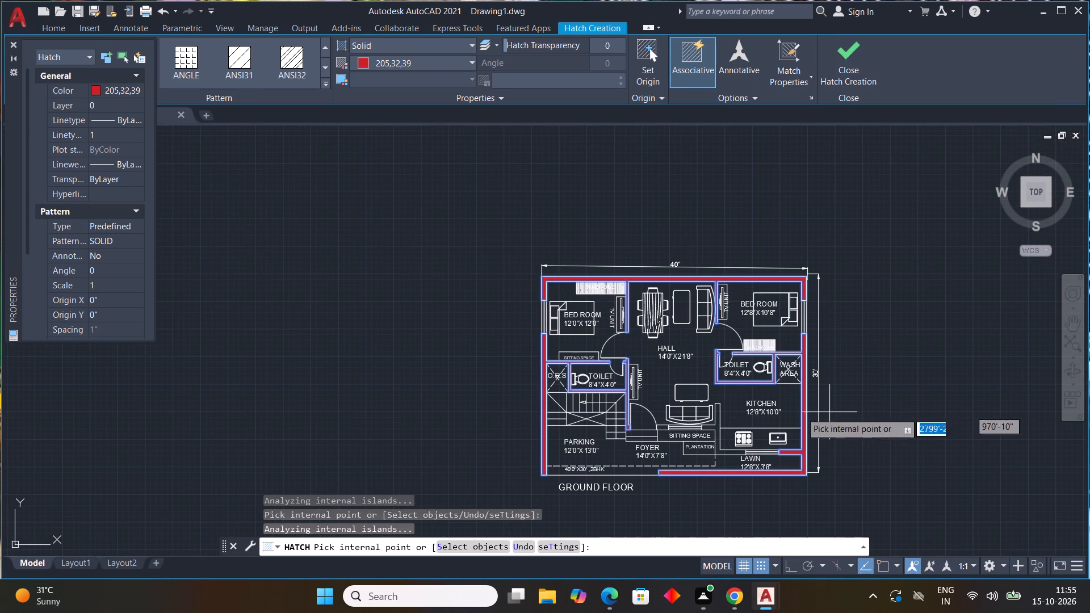
{"action": "scroll", "coordinate": [692, 431], "scroll_direction": "up", "scroll_amount": 3}
{"action": "left_click", "coordinate": [768, 414]}
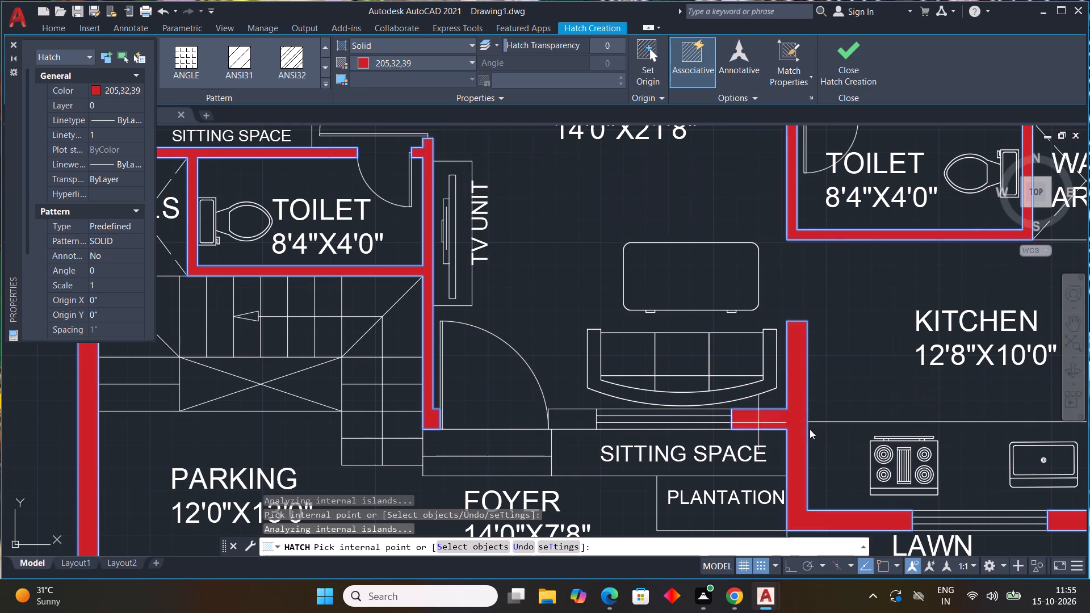
{"action": "scroll", "coordinate": [815, 433], "scroll_direction": "down", "scroll_amount": 2}
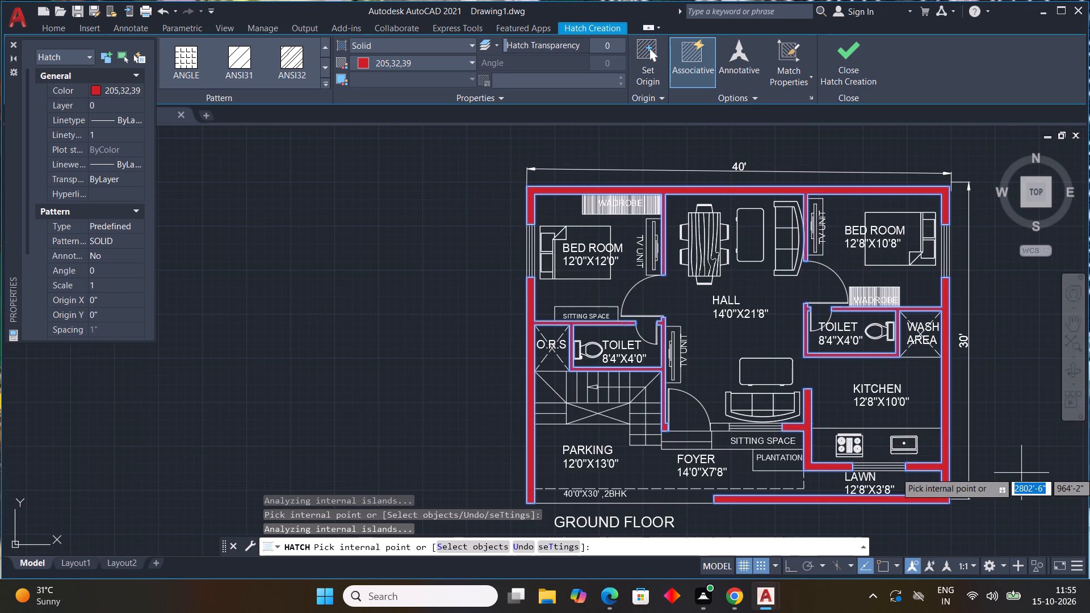
{"action": "key", "text": "Escape"}
Hatch the short wall piece between the foyer door and the sitting-space window in SOLID with colour 205,32,39.
{"action": "scroll", "coordinate": [656, 370], "scroll_direction": "down", "scroll_amount": 1}
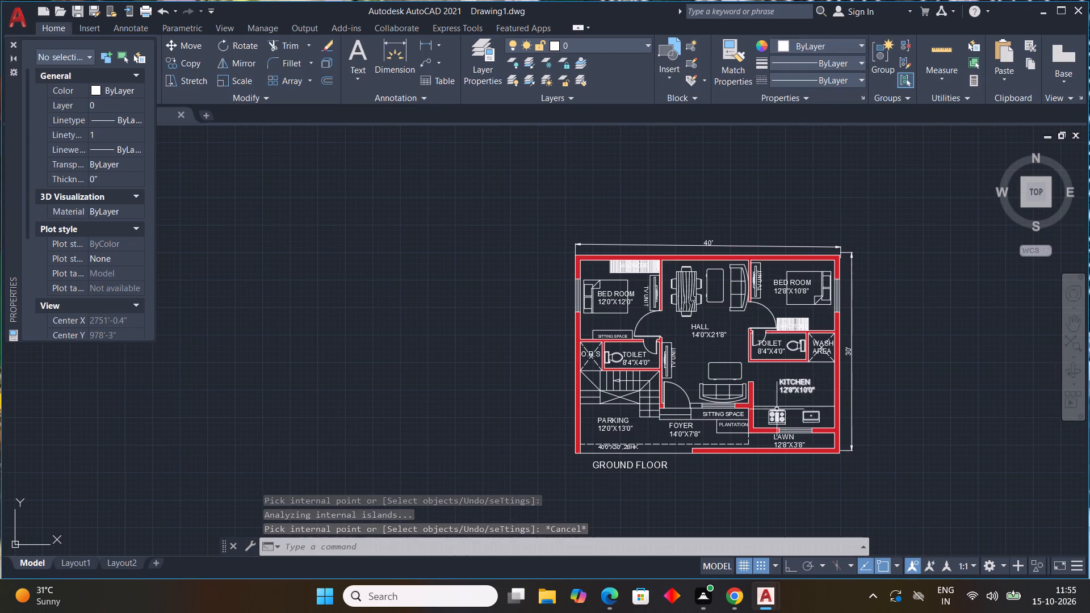
{"action": "scroll", "coordinate": [670, 403], "scroll_direction": "up", "scroll_amount": 3}
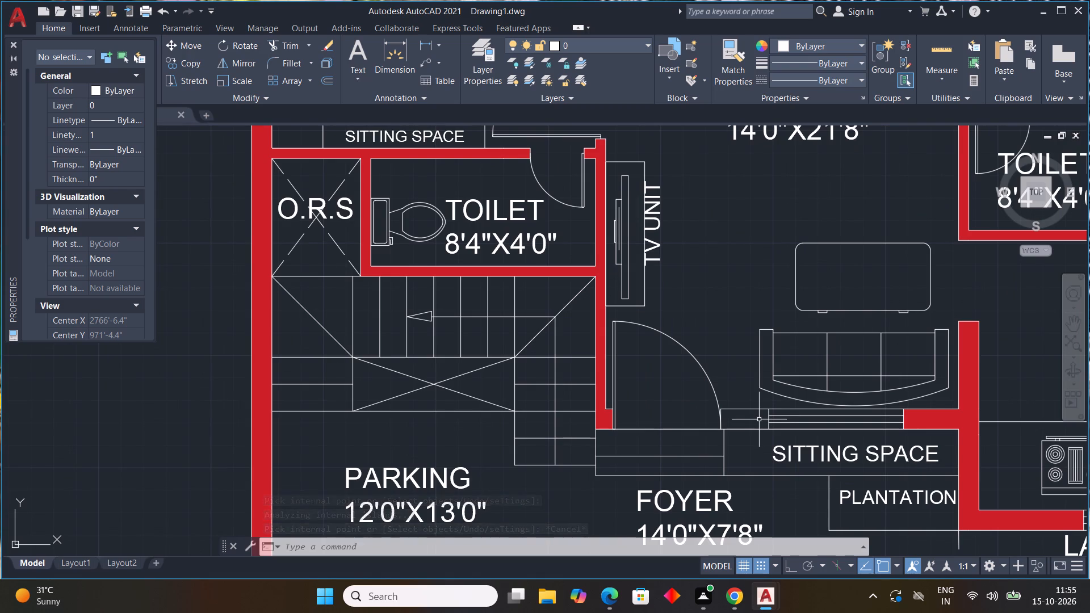
{"action": "type", "text": "H"}
{"action": "key", "text": "space"}
{"action": "left_click", "coordinate": [750, 417]}
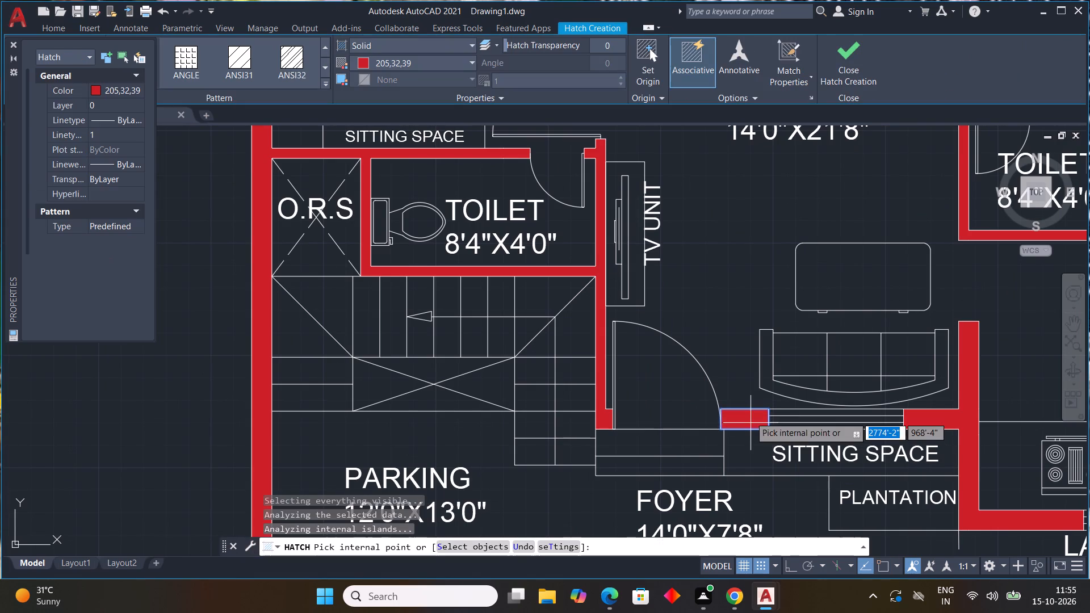
{"action": "key", "text": "Escape"}
Inspect the whole ground floor plan for any wall segments left unhatched.
{"action": "scroll", "coordinate": [881, 379], "scroll_direction": "down", "scroll_amount": 4}
{"action": "scroll", "coordinate": [798, 358], "scroll_direction": "down", "scroll_amount": 1}
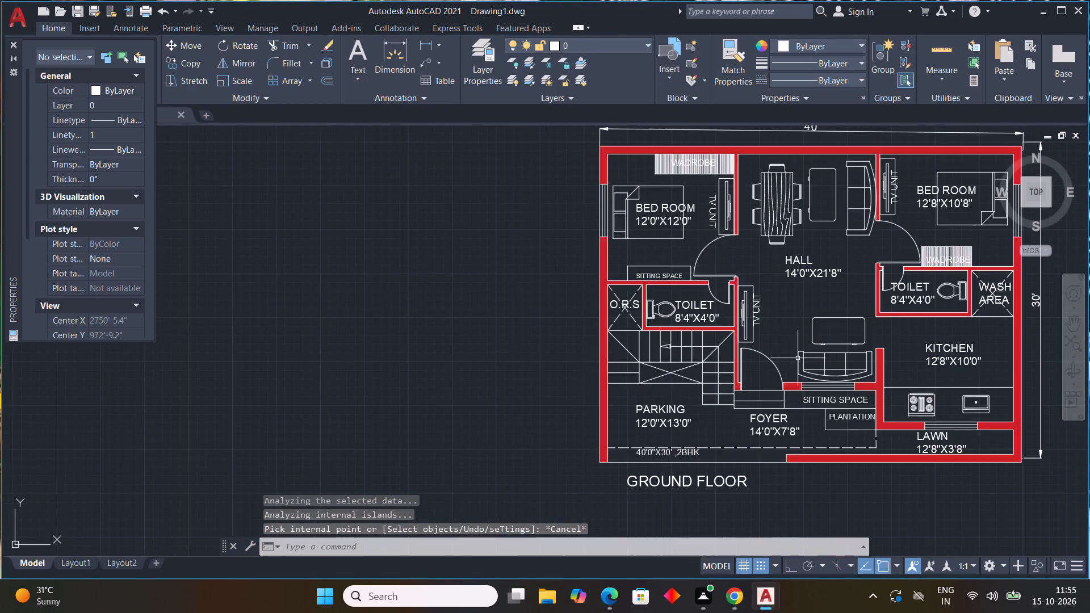
{"action": "scroll", "coordinate": [798, 358], "scroll_direction": "down", "scroll_amount": 1}
{"action": "scroll", "coordinate": [815, 343], "scroll_direction": "up", "scroll_amount": 2}
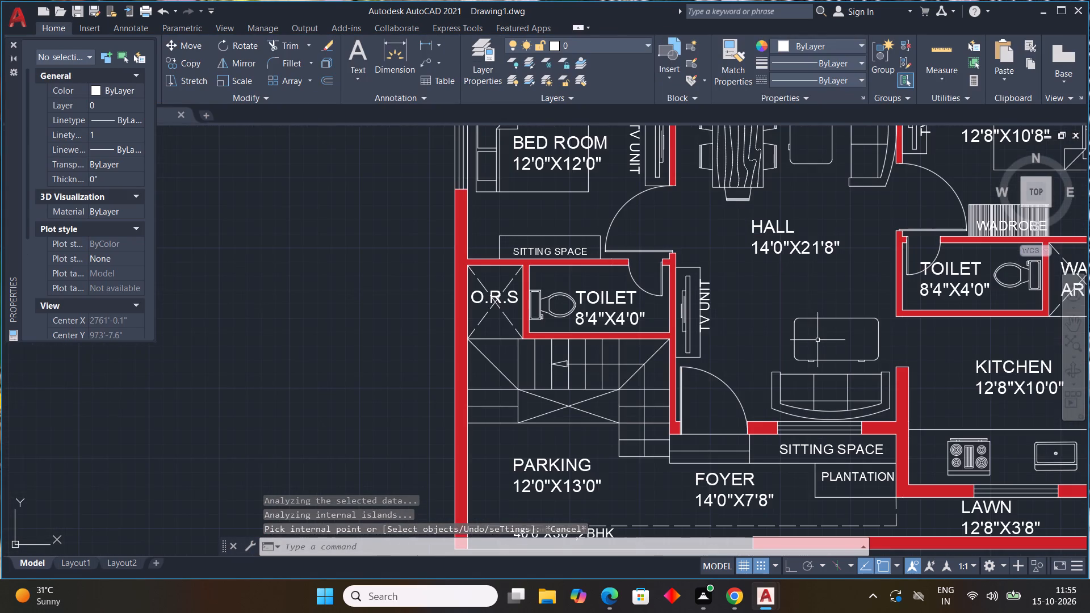
{"action": "scroll", "coordinate": [817, 340], "scroll_direction": "down", "scroll_amount": 1}
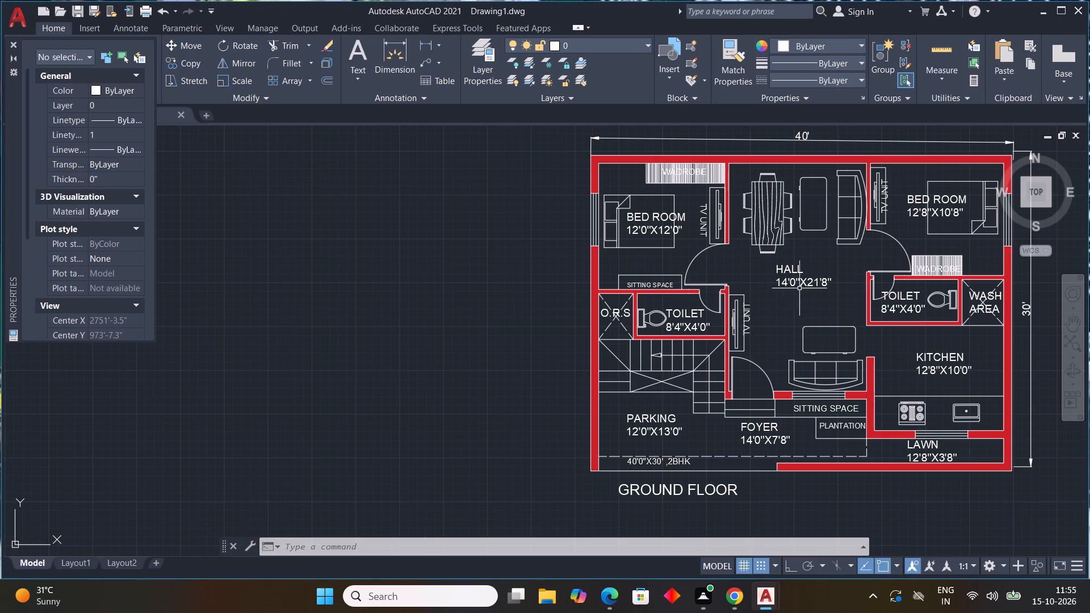
{"action": "scroll", "coordinate": [834, 315], "scroll_direction": "down", "scroll_amount": 2}
{"action": "scroll", "coordinate": [849, 349], "scroll_direction": "up", "scroll_amount": 3}
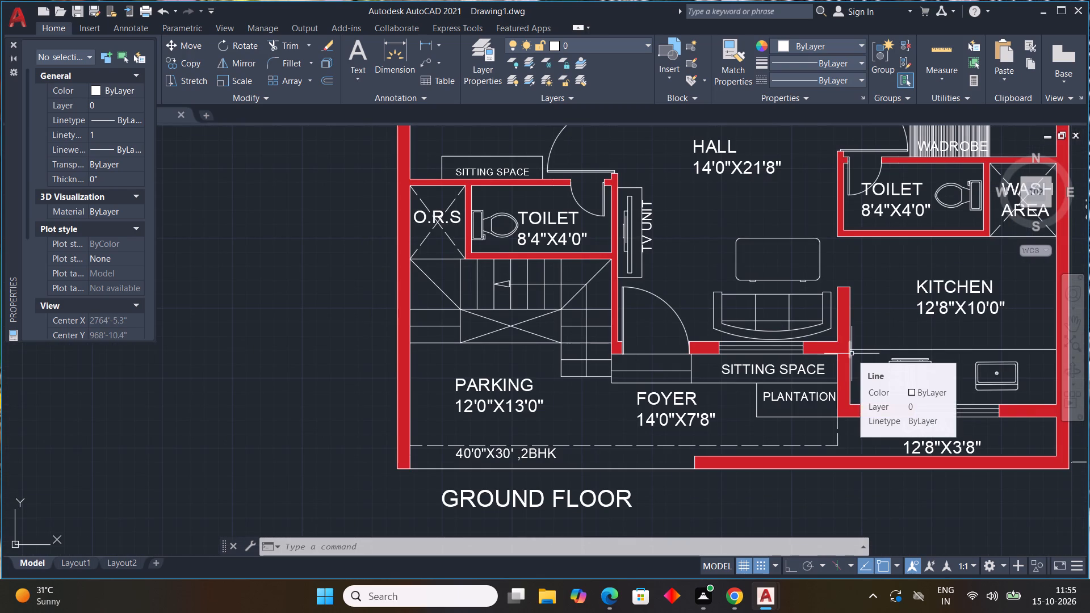
{"action": "scroll", "coordinate": [850, 358], "scroll_direction": "down", "scroll_amount": 2}
{"action": "middle_click_drag", "start_coordinate": [976, 366], "coordinate": [757, 451]}
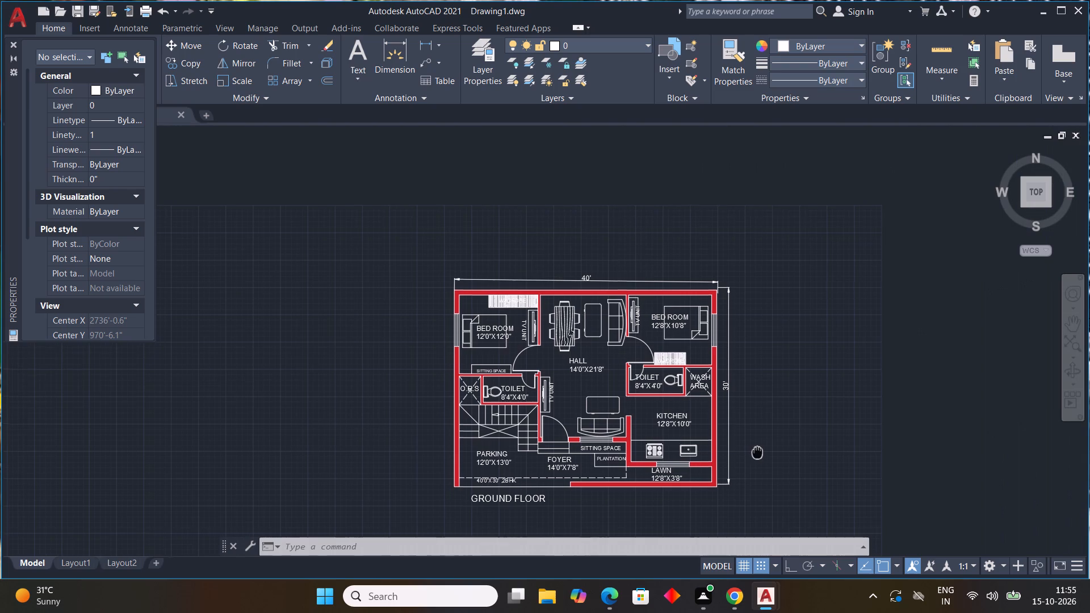
{"action": "middle_click_drag", "start_coordinate": [757, 451], "coordinate": [753, 451]}
{"action": "key", "text": "Escape"}
{"action": "key", "text": "Escape"}
{"action": "key", "text": "Escape"}
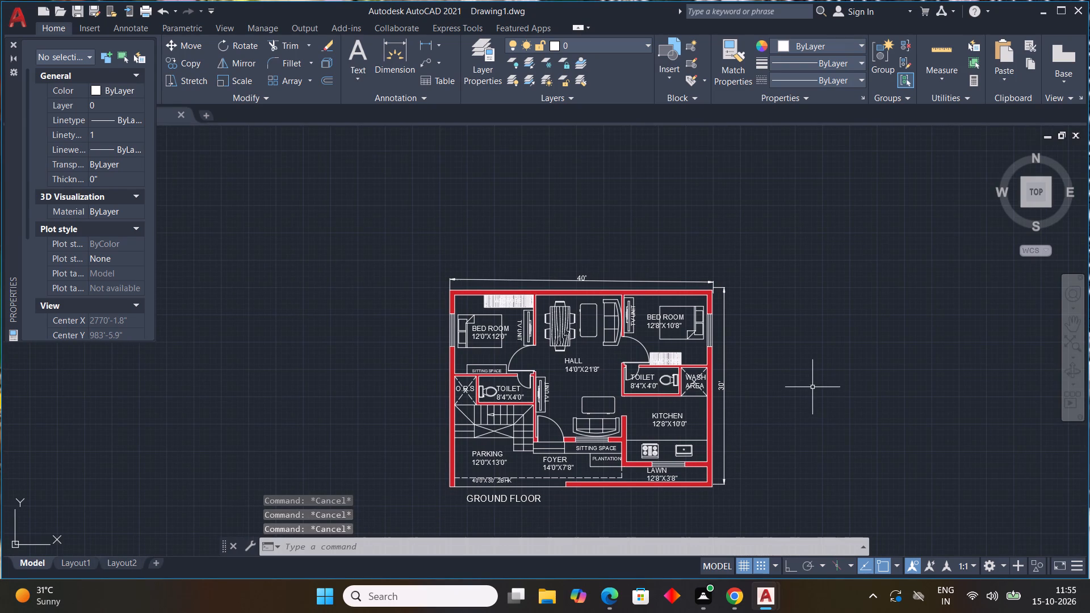
{"action": "middle_click_drag", "start_coordinate": [812, 387], "coordinate": [829, 338]}
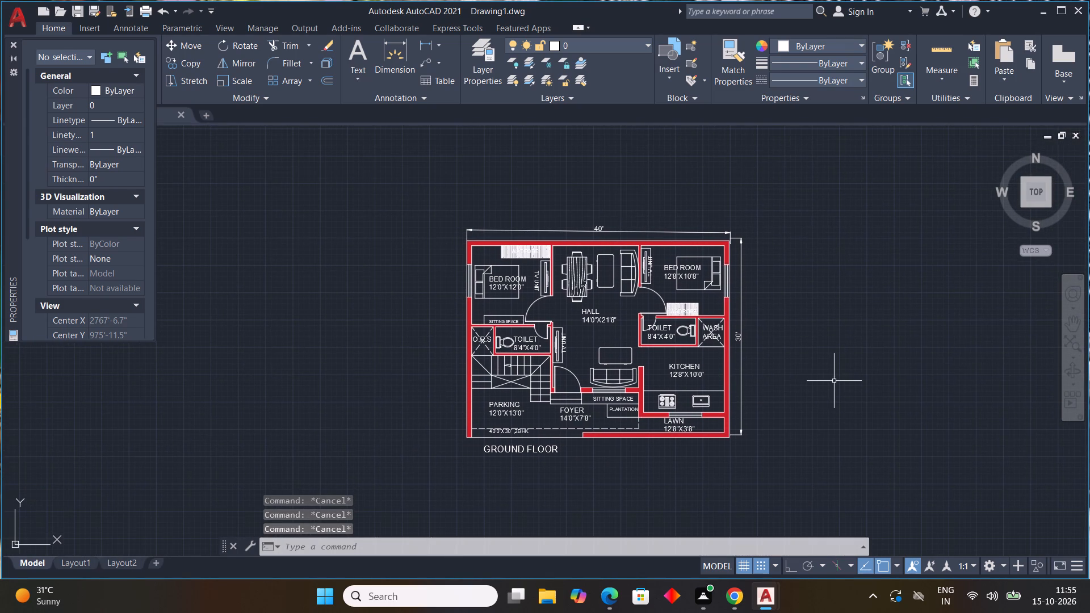
Save the drawing as TASK 29 in the Documents folder, in AutoCAD 2018 Drawing format.
{"action": "key", "text": "ctrl+s"}
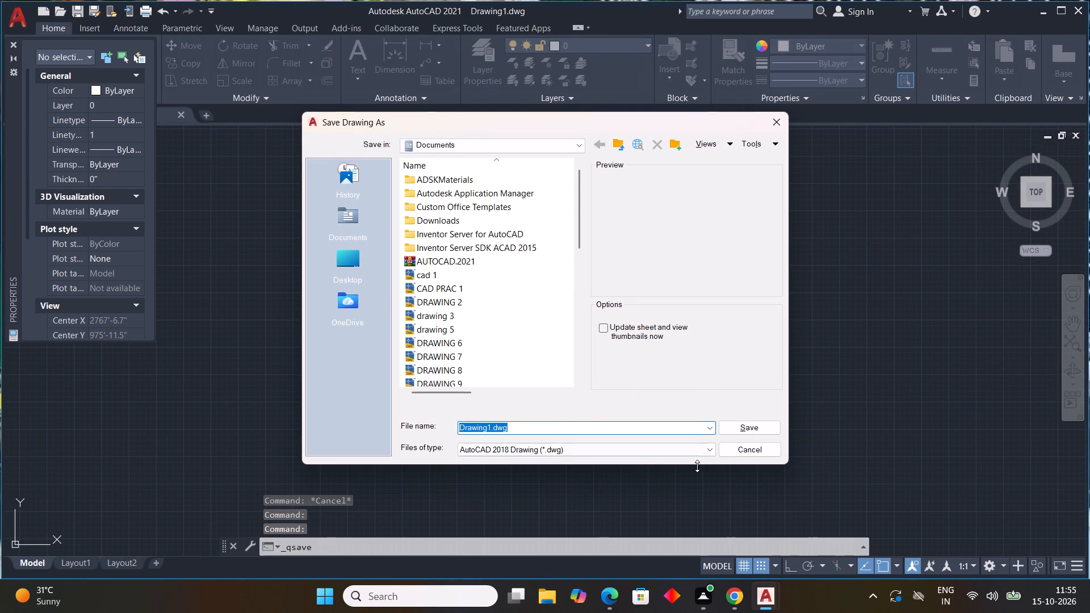
{"action": "left_click_drag", "start_coordinate": [522, 429], "coordinate": [376, 434]}
{"action": "type", "text": "TAS"}
{"action": "key", "text": "k"}
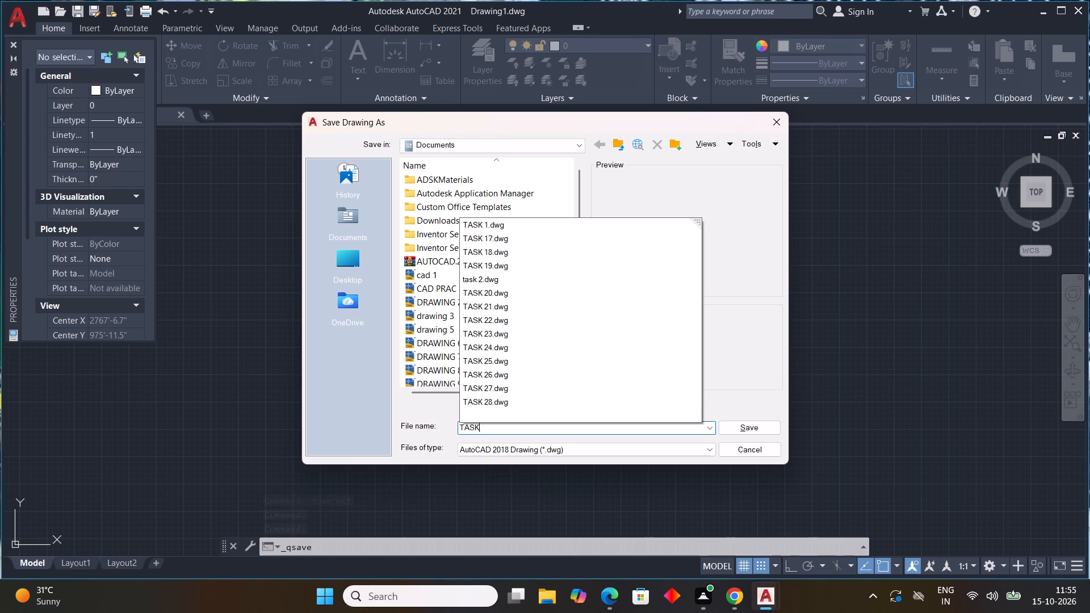
{"action": "key", "text": "space"}
{"action": "type", "text": "29"}
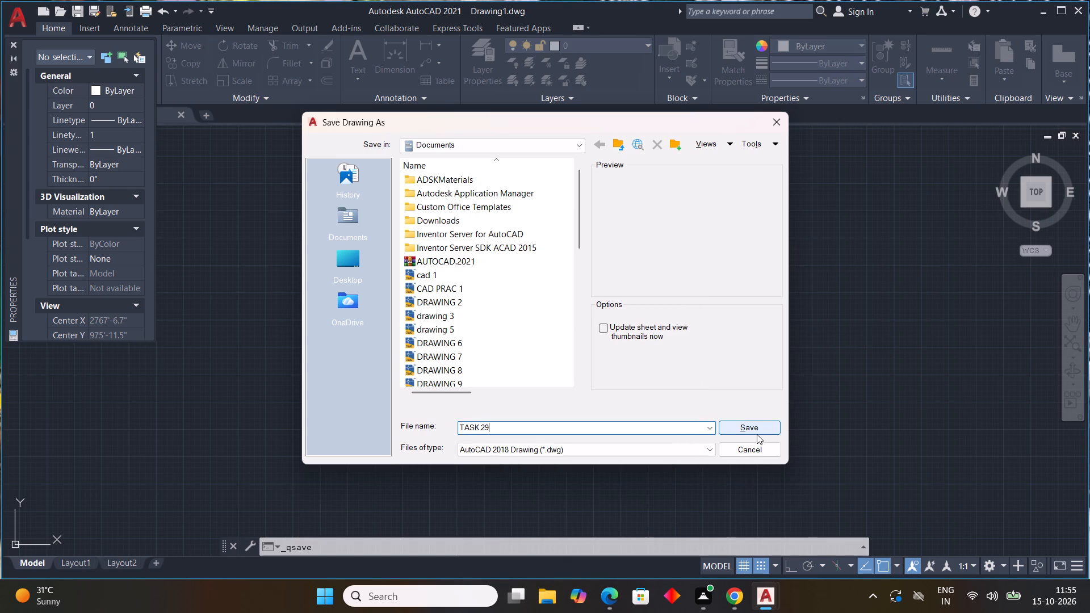
{"action": "left_click", "coordinate": [753, 429]}
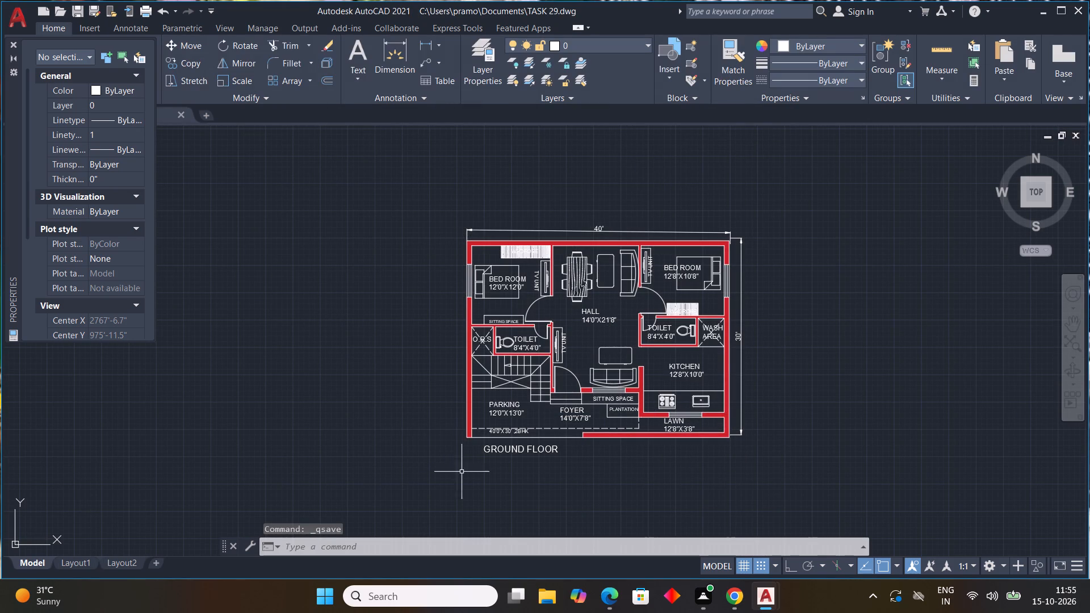
Save the drawing again and use Save As to replace the existing TASK 29 file in Documents.
{"action": "key", "text": "ctrl+s"}
{"action": "left_click", "coordinate": [18, 19]}
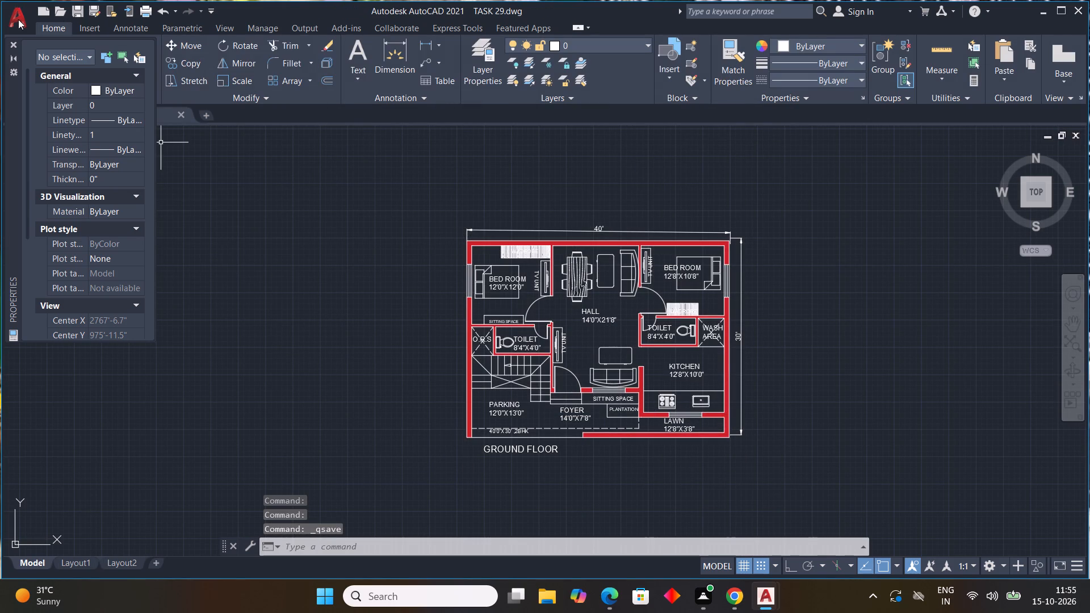
{"action": "left_click", "coordinate": [70, 191]}
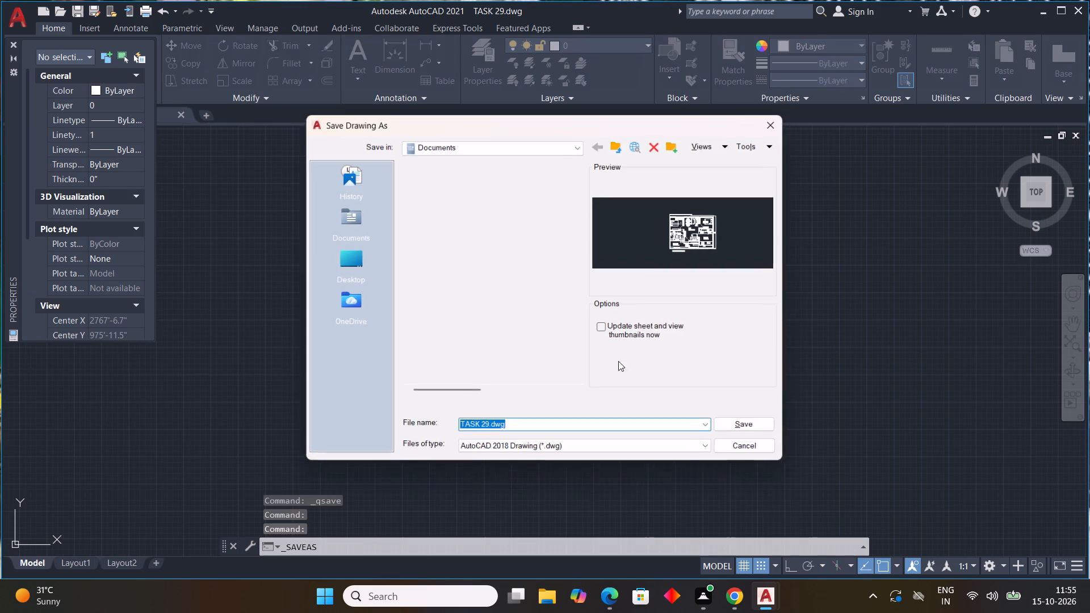
{"action": "left_click", "coordinate": [762, 426]}
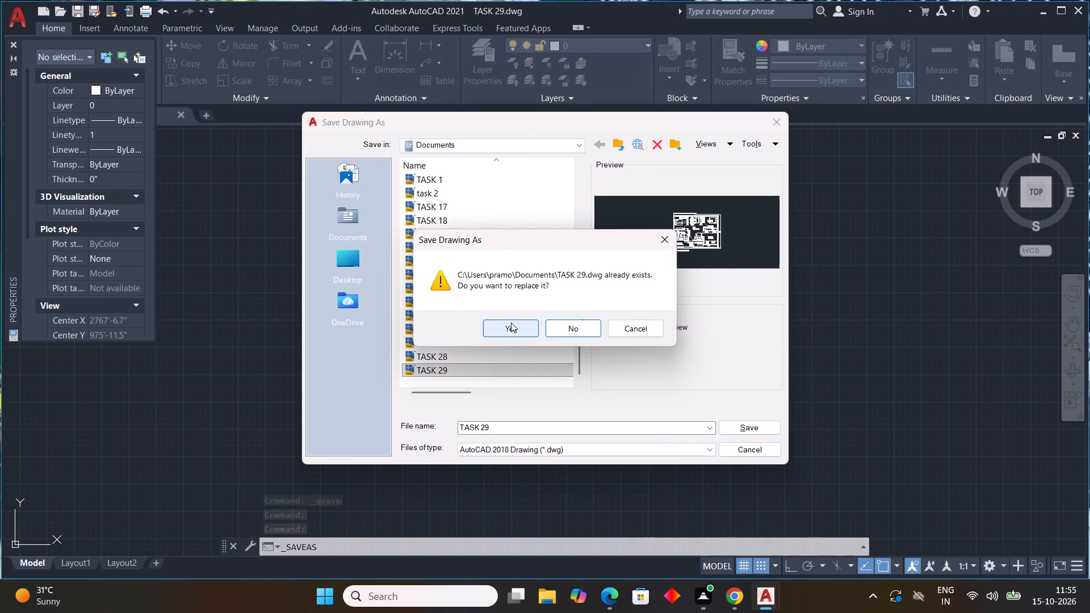
{"action": "left_click", "coordinate": [511, 322]}
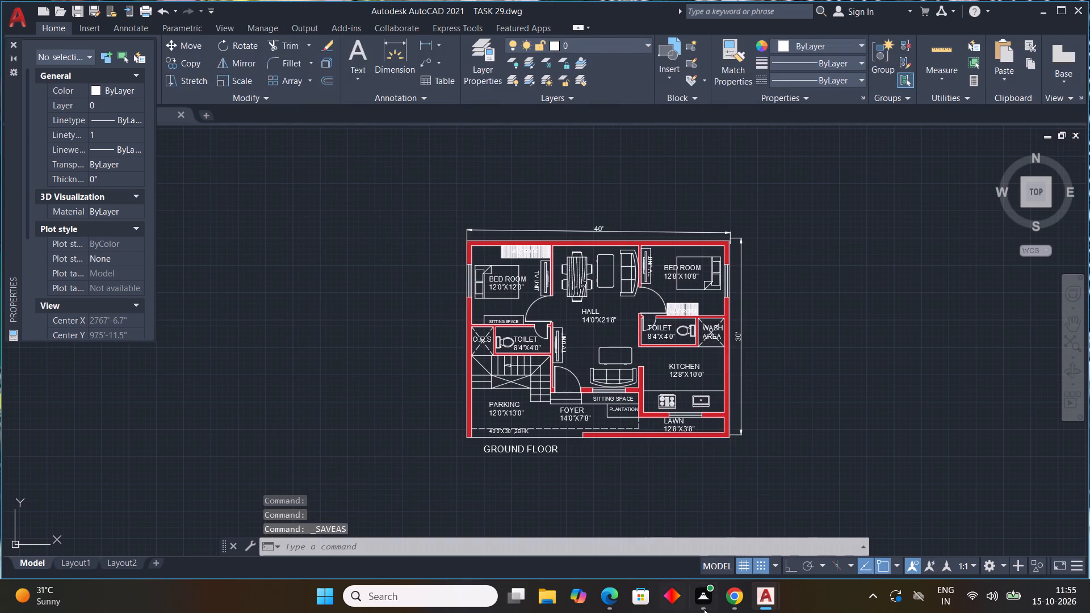